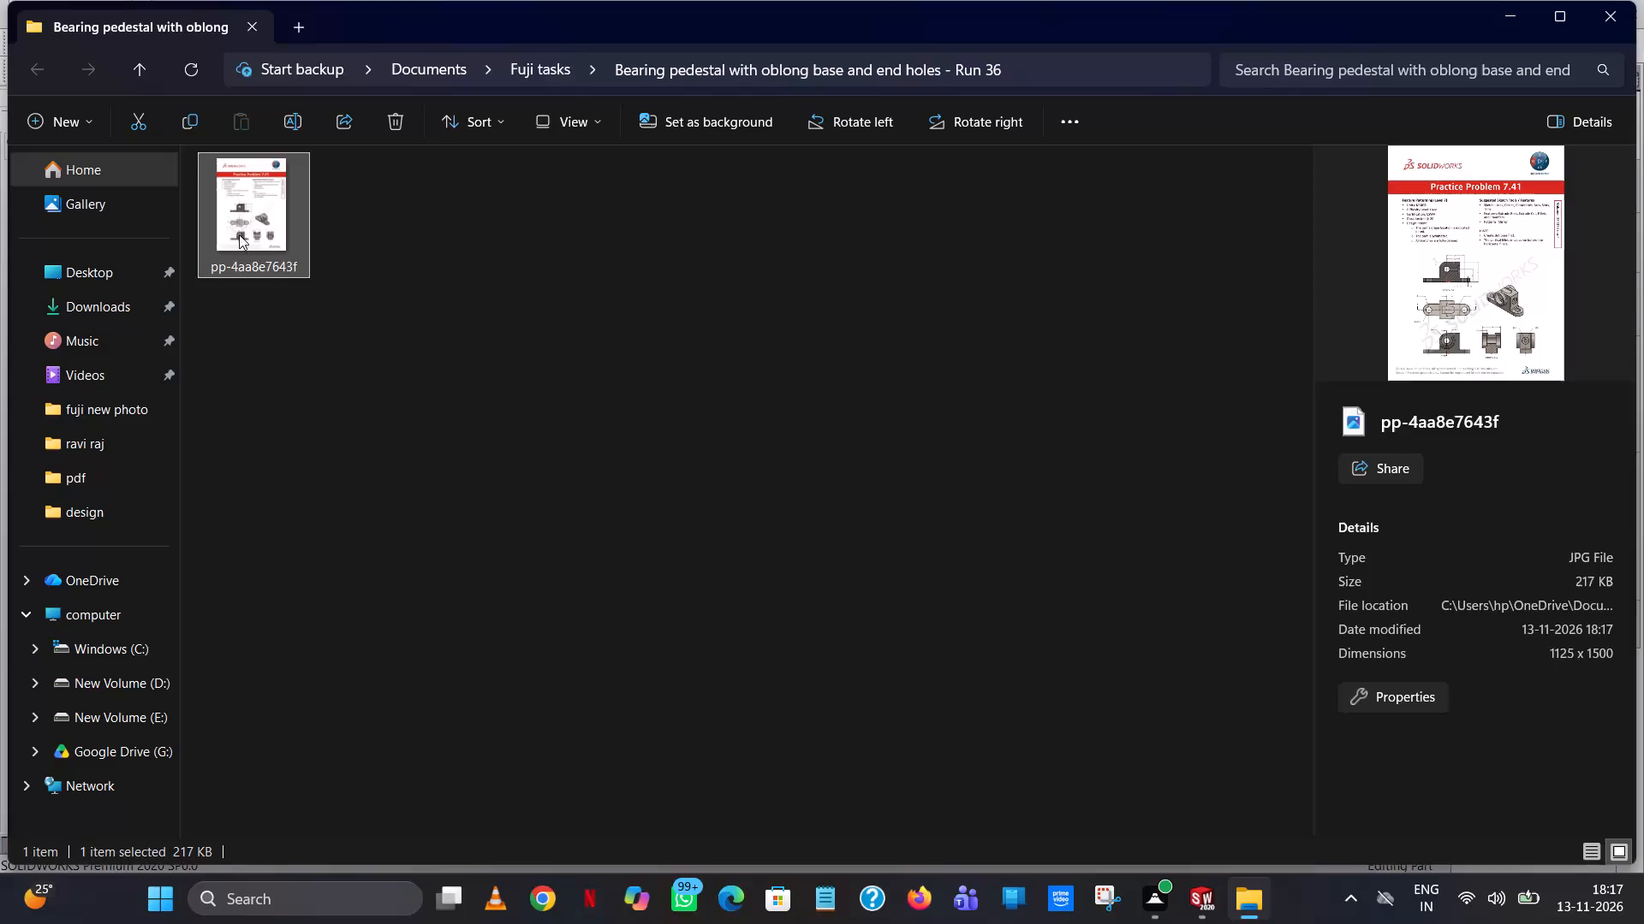
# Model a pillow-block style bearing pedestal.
# Cut the drawing image pp-4aa8e7643f from the Bearing pedestal with oblong base and end holes - Run 36 folder.
pyautogui.click(254, 44)
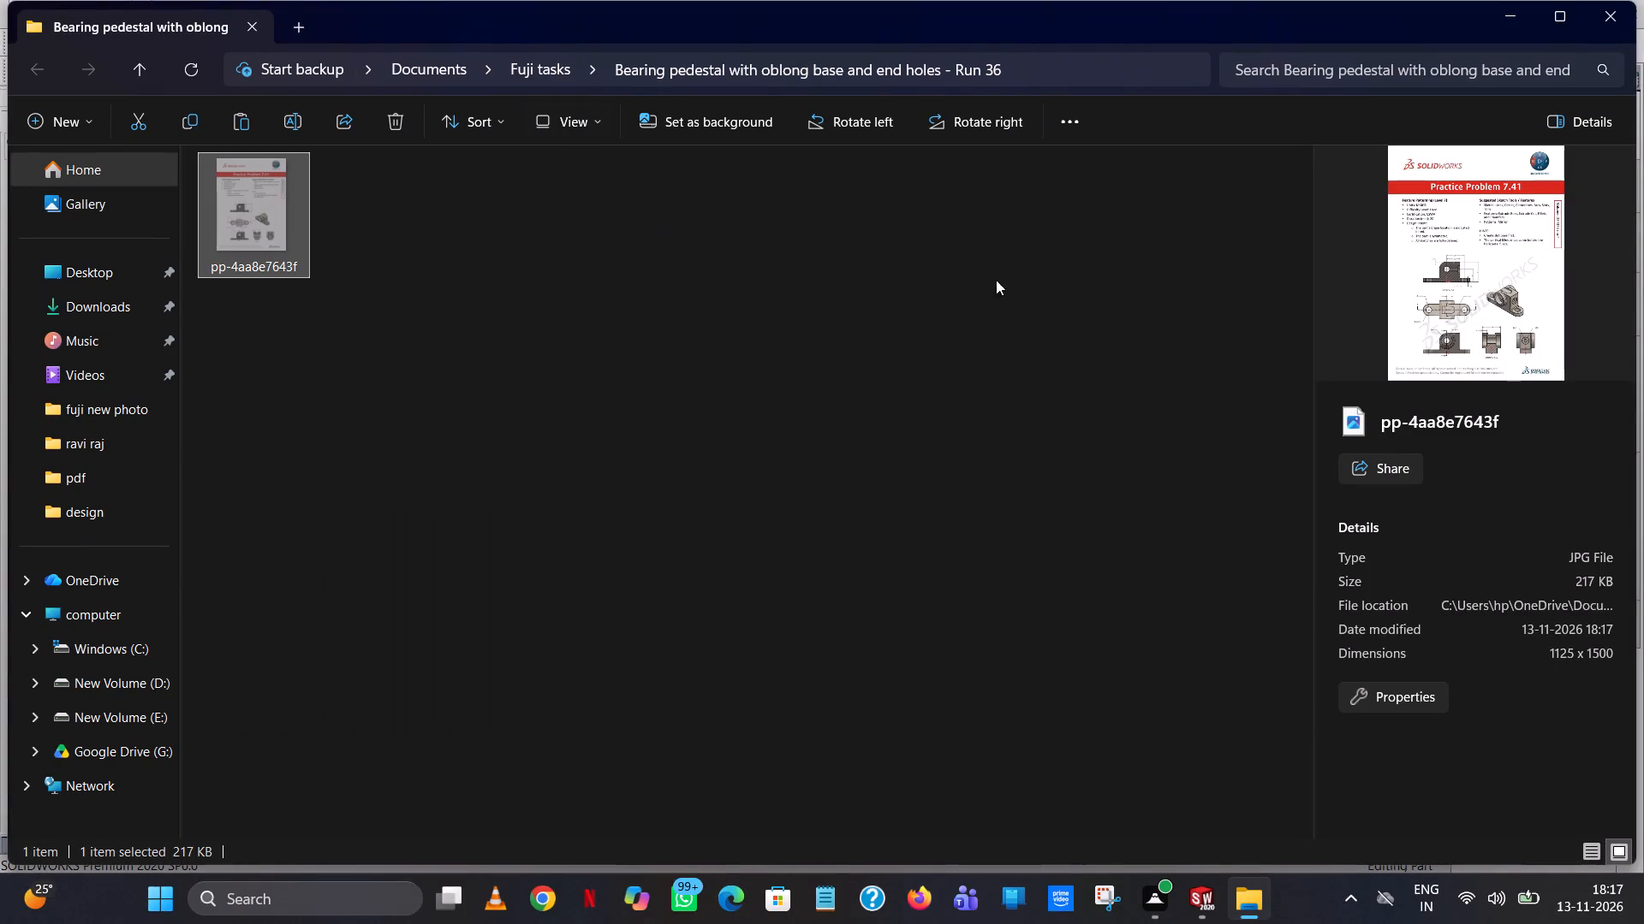
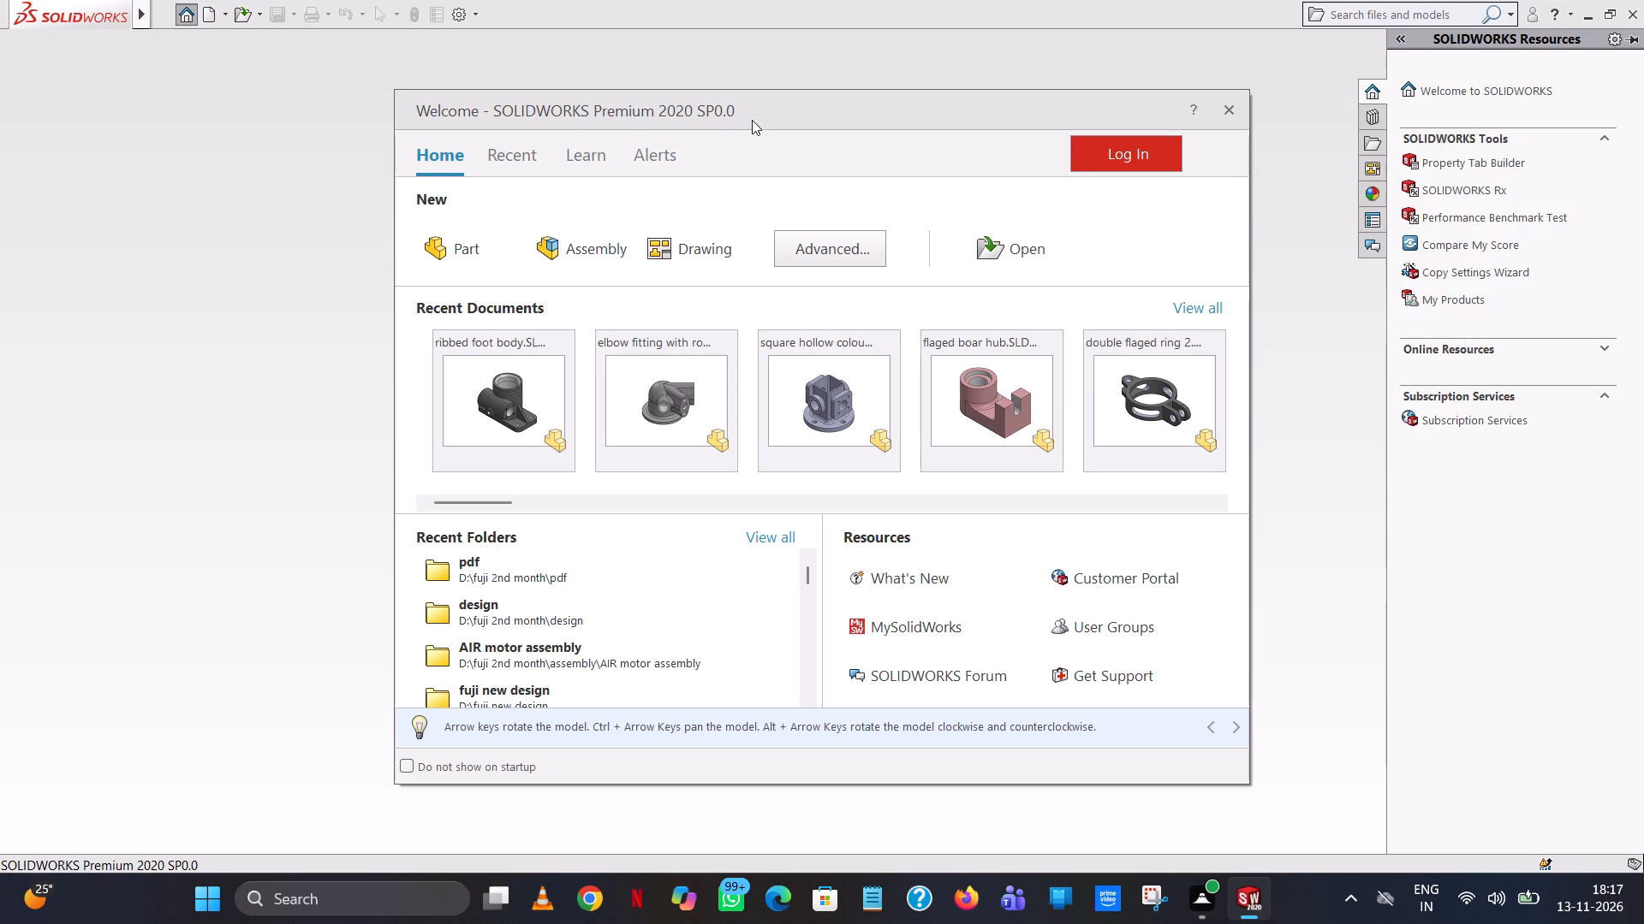
# Create a new part and start a sketch on the Top Plane.
pyautogui.doubleClick(450, 247)
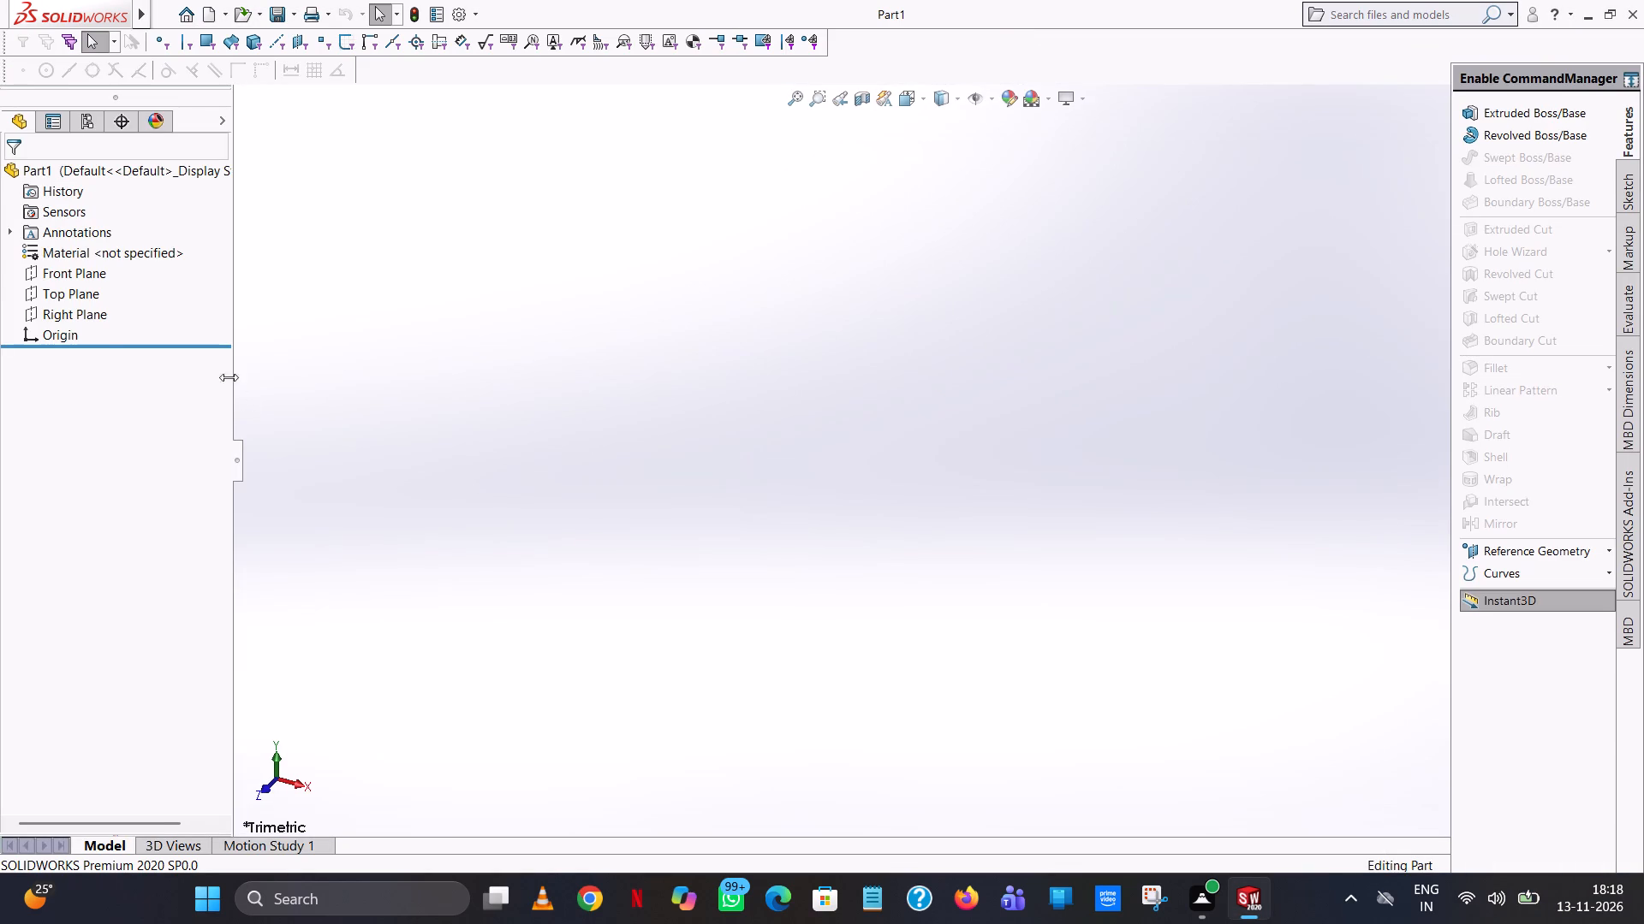
pyautogui.click(78, 299)
pyautogui.click(88, 276)
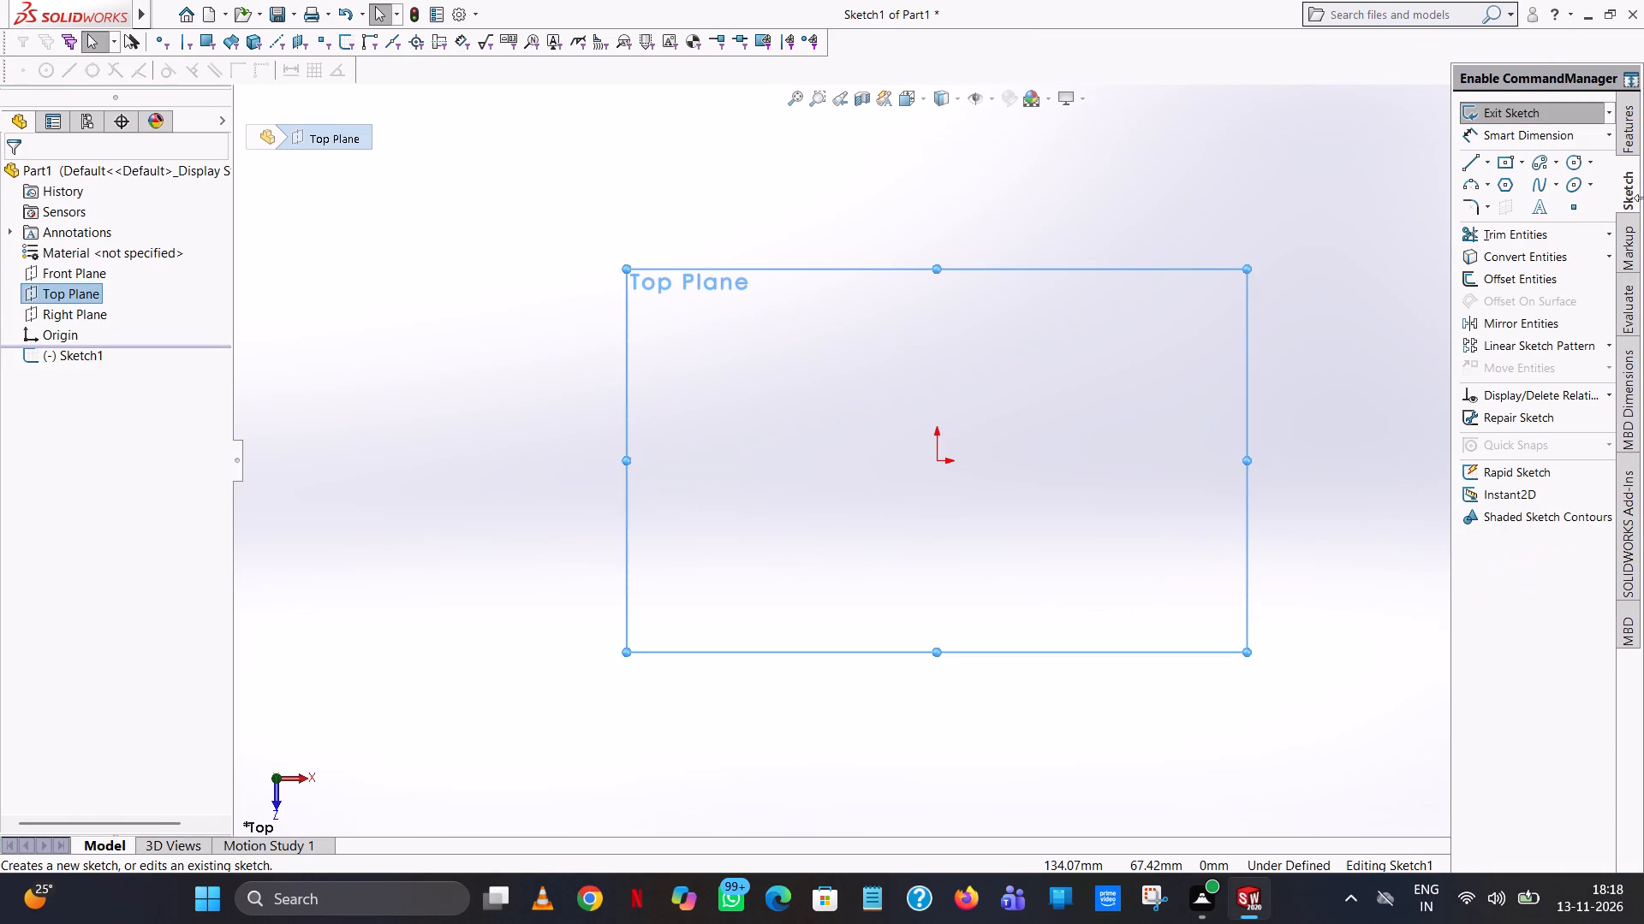
# Sketch a horizontal line from the origin along positive X, with its length set to 125/2 (62.5 mm).
pyautogui.click(1474, 157)
pyautogui.click(939, 461)
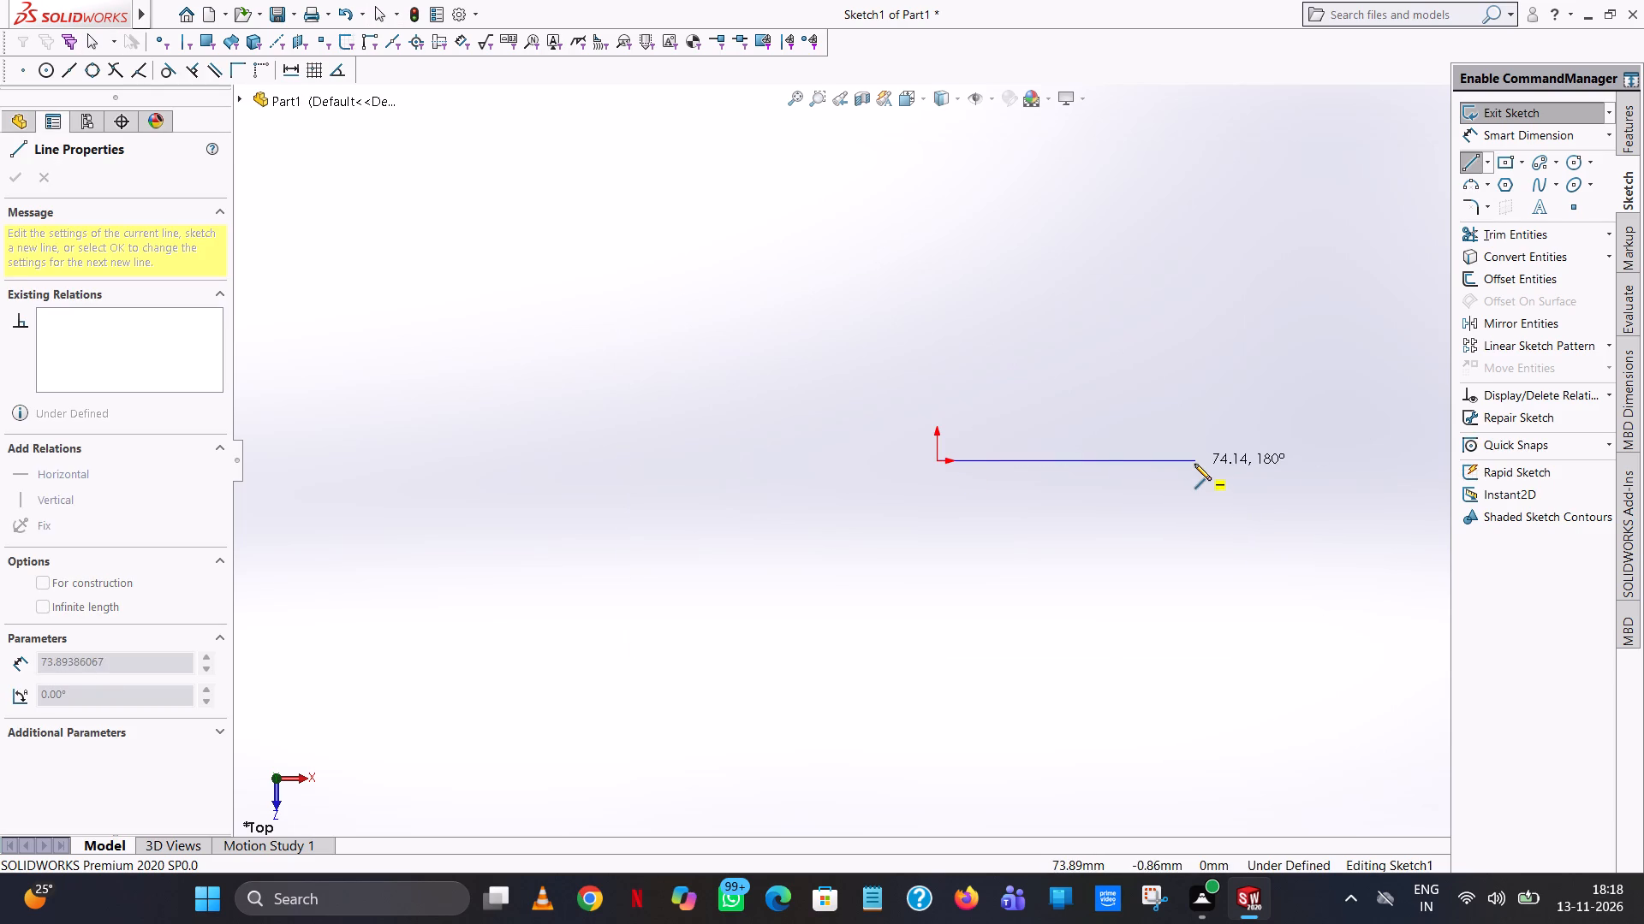
pyautogui.click(1194, 461)
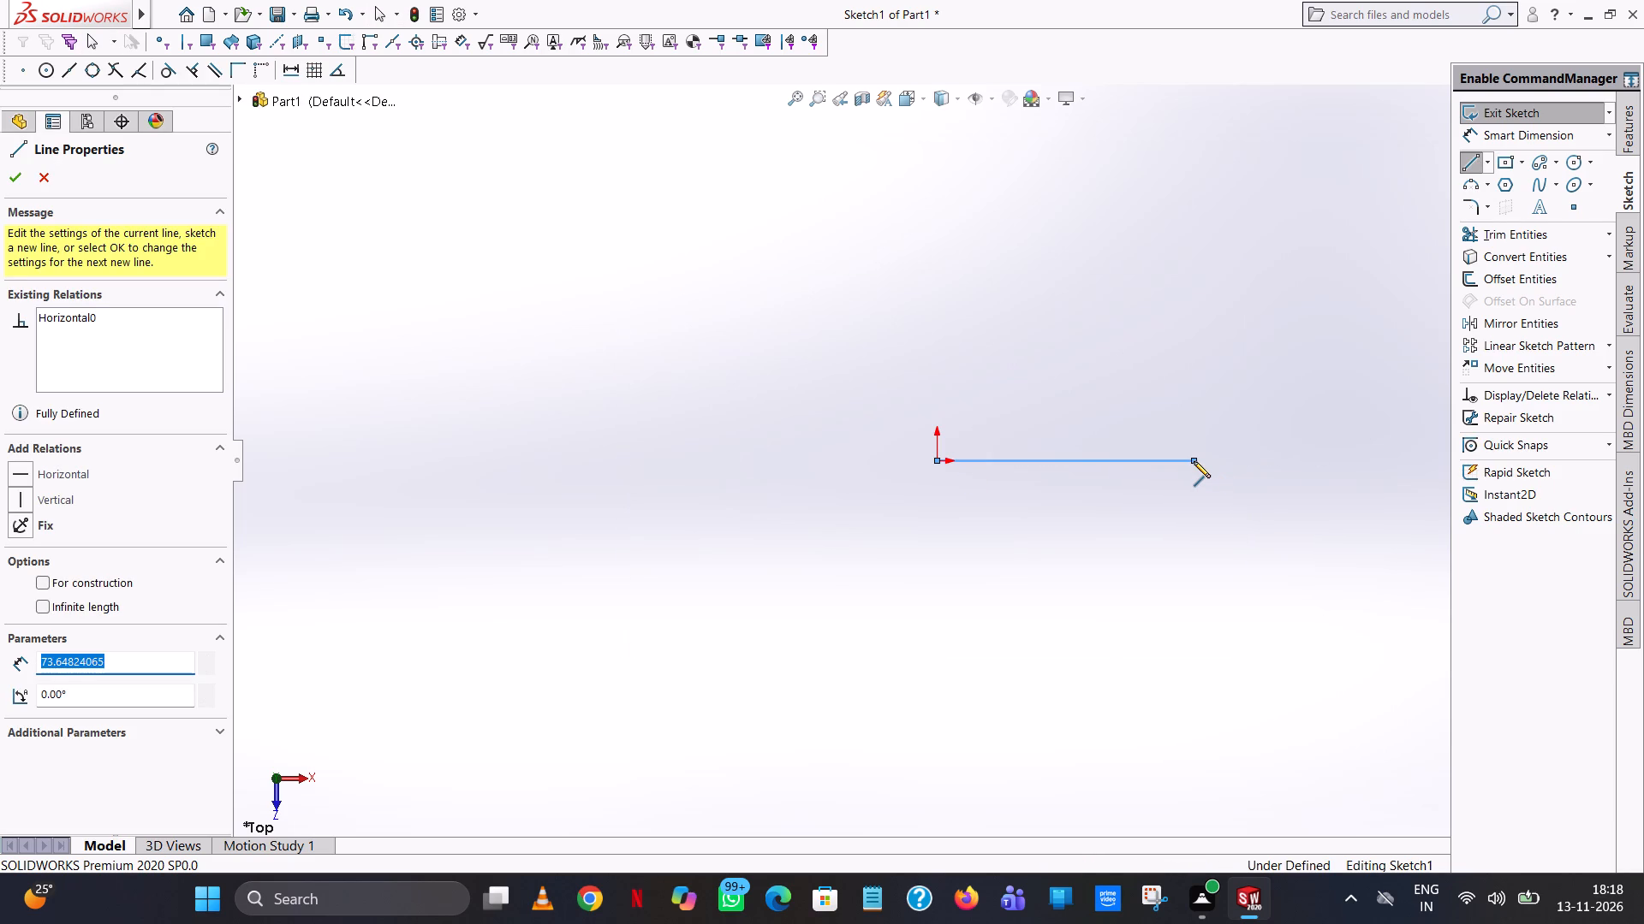
pyautogui.write('125/2')
pyautogui.press('Return')
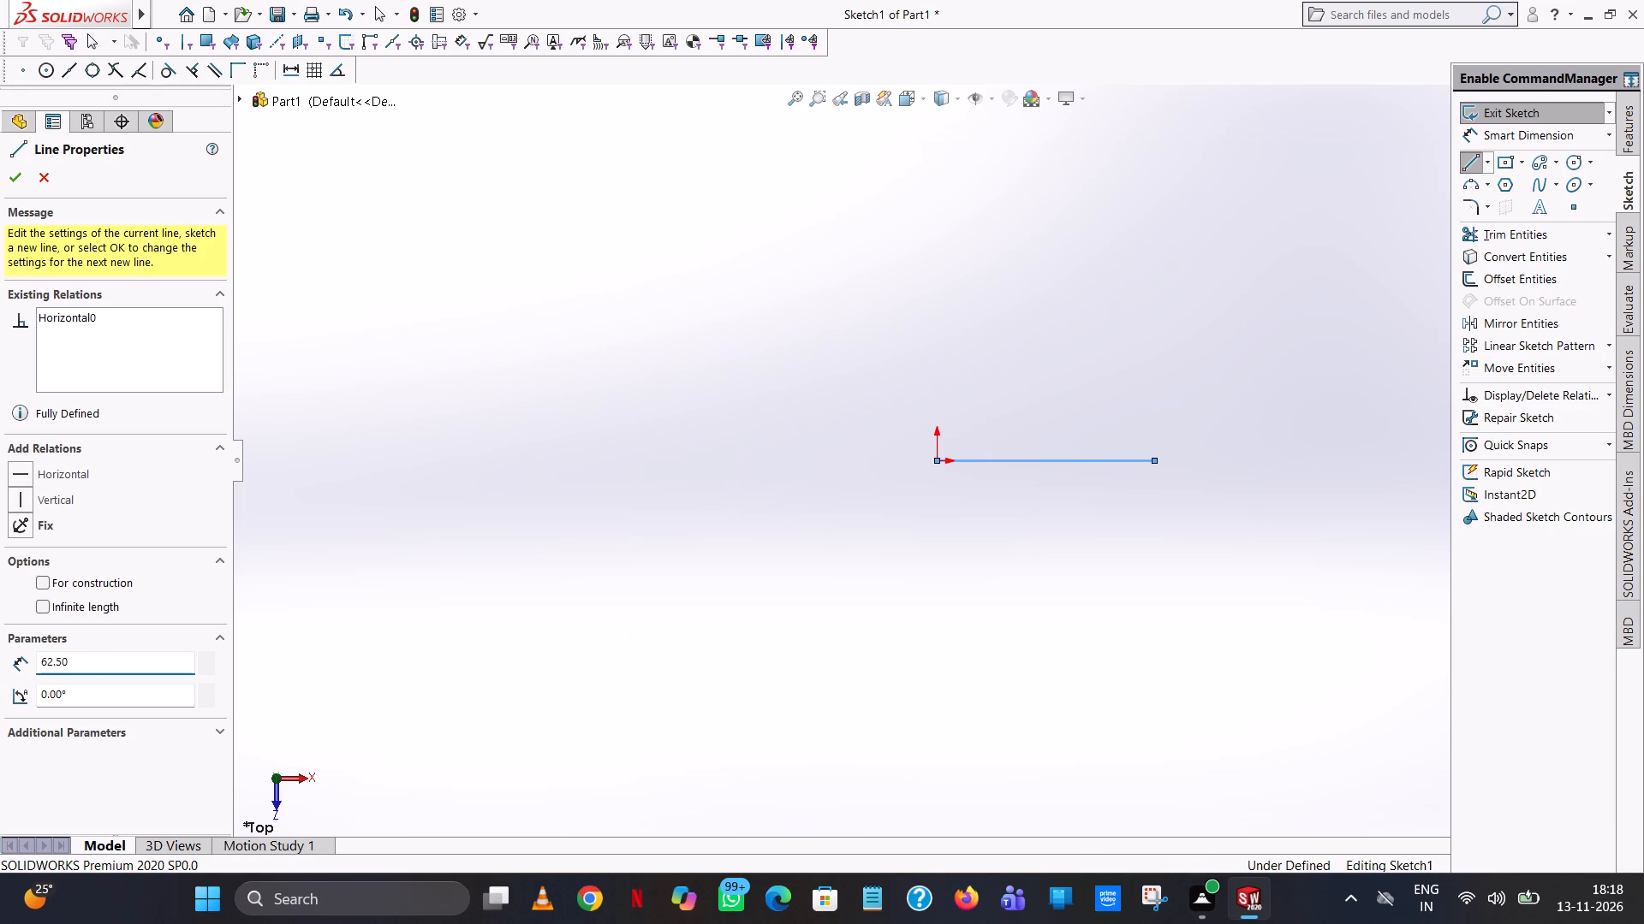
pyautogui.rightClick(1193, 460)
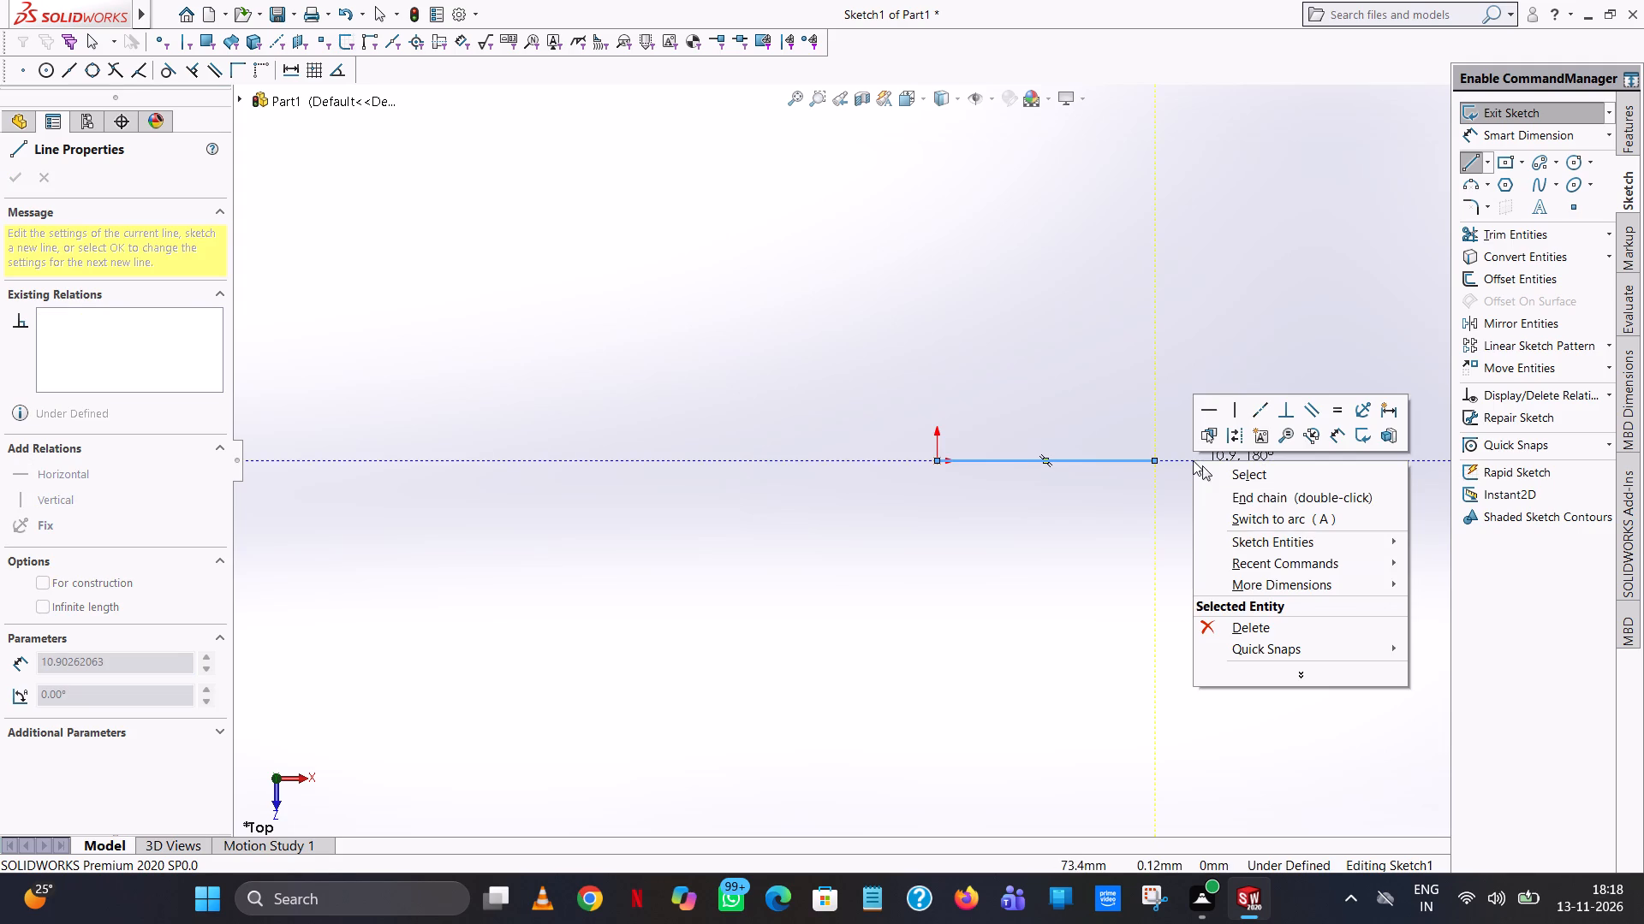
pyautogui.click(1228, 483)
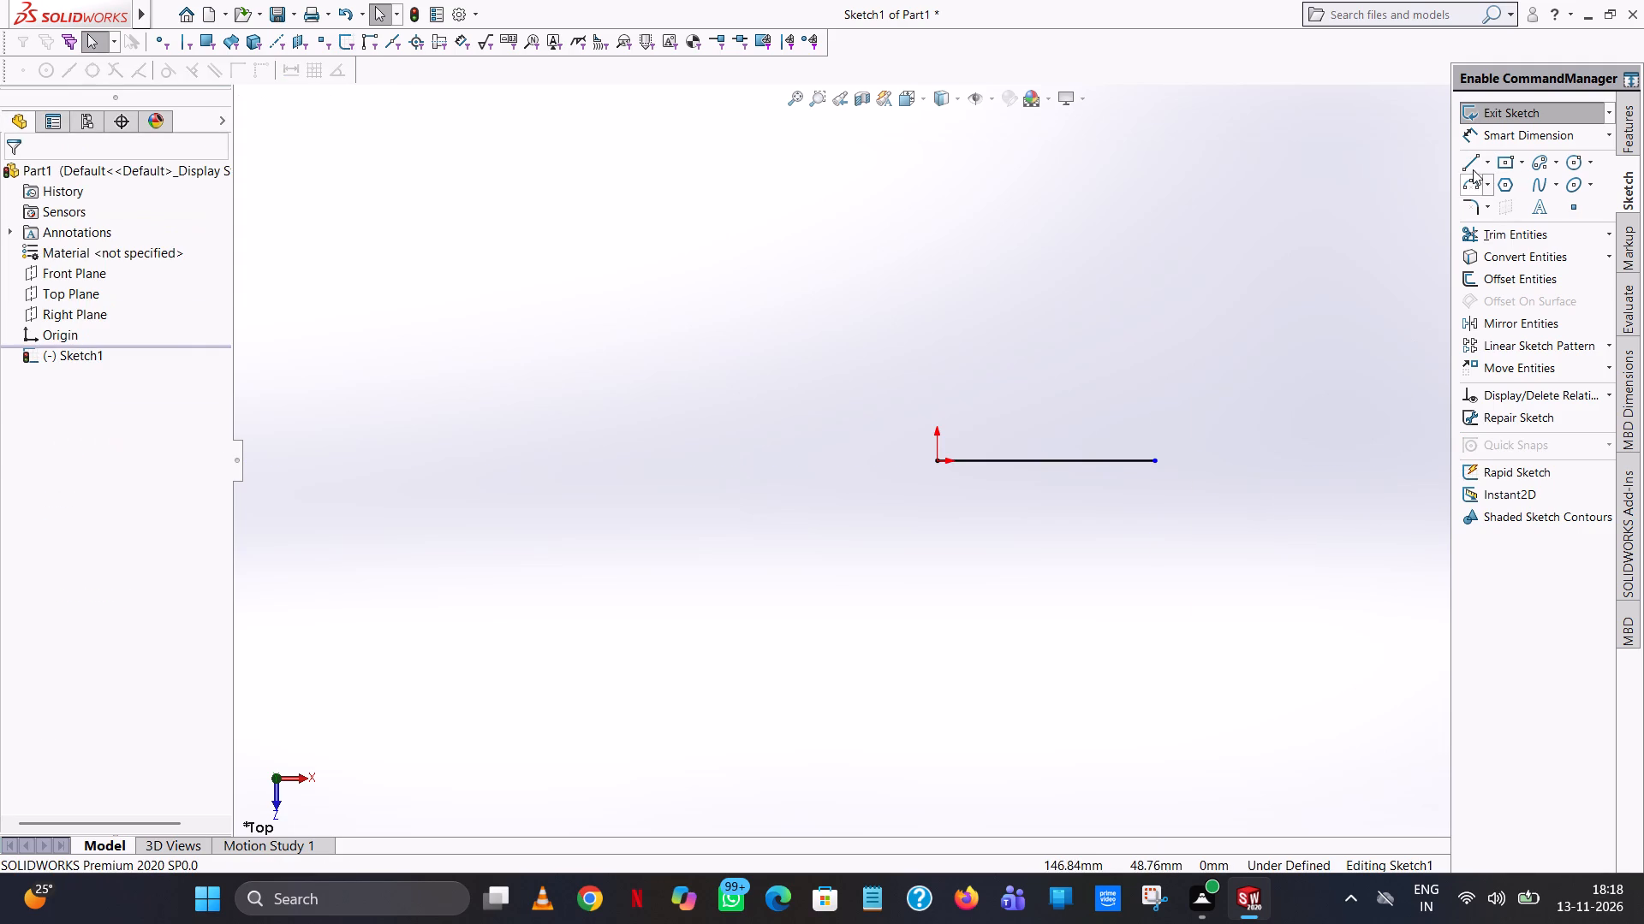
# Sketch a horizontal line from the origin along negative X, with its length set to 125/2 (62.5 mm).
pyautogui.click(1473, 169)
pyautogui.click(938, 460)
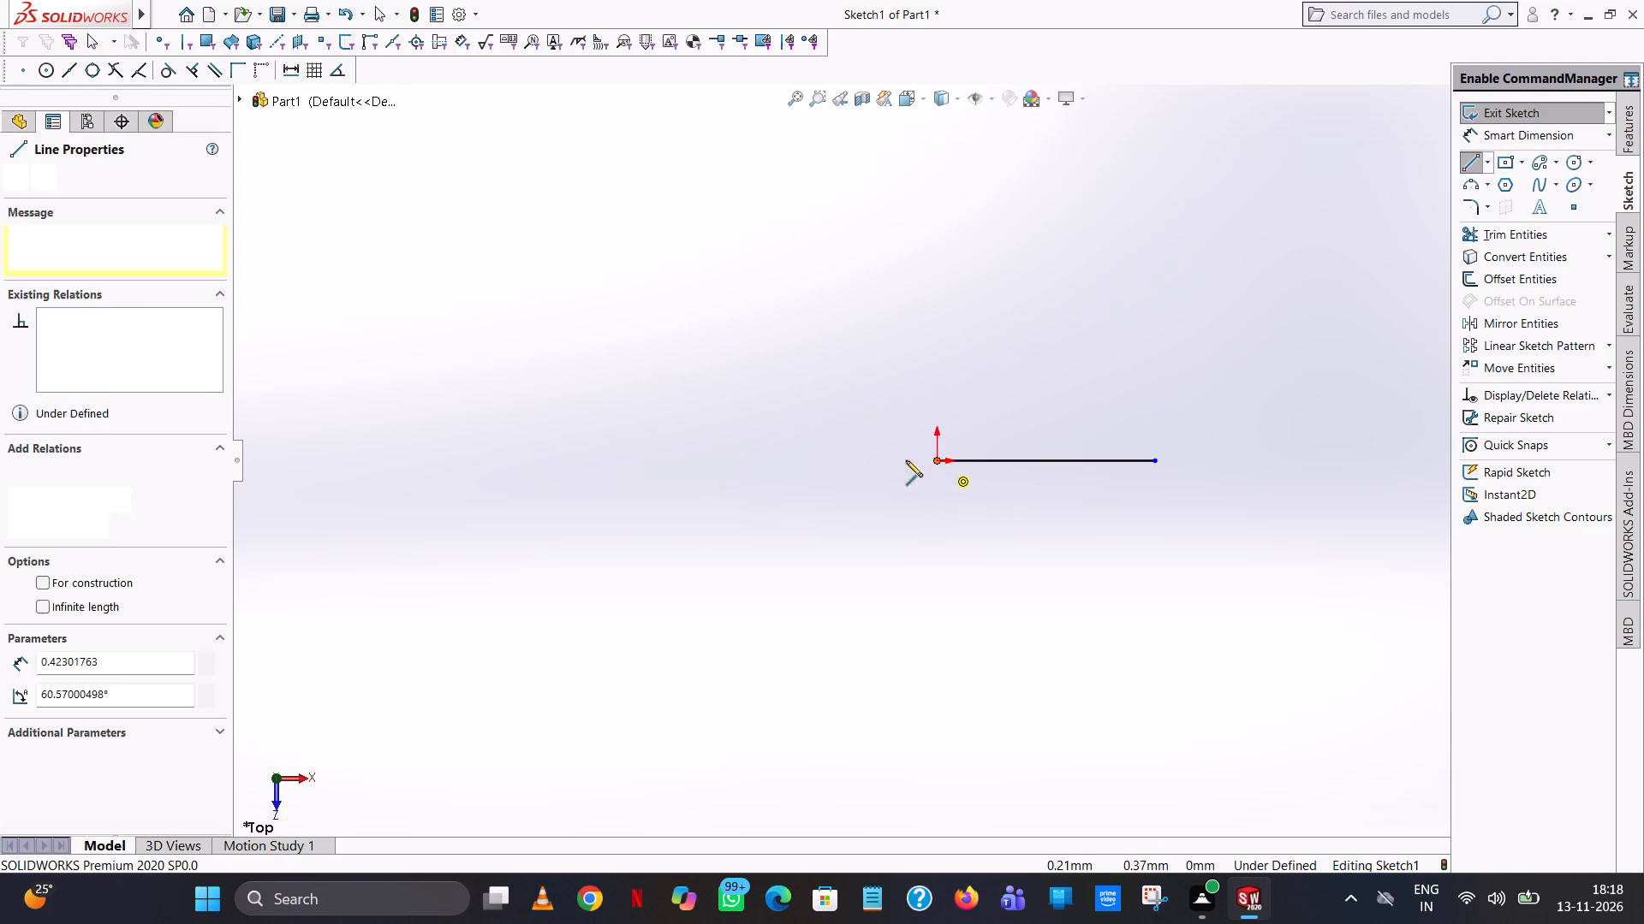
pyautogui.click(725, 459)
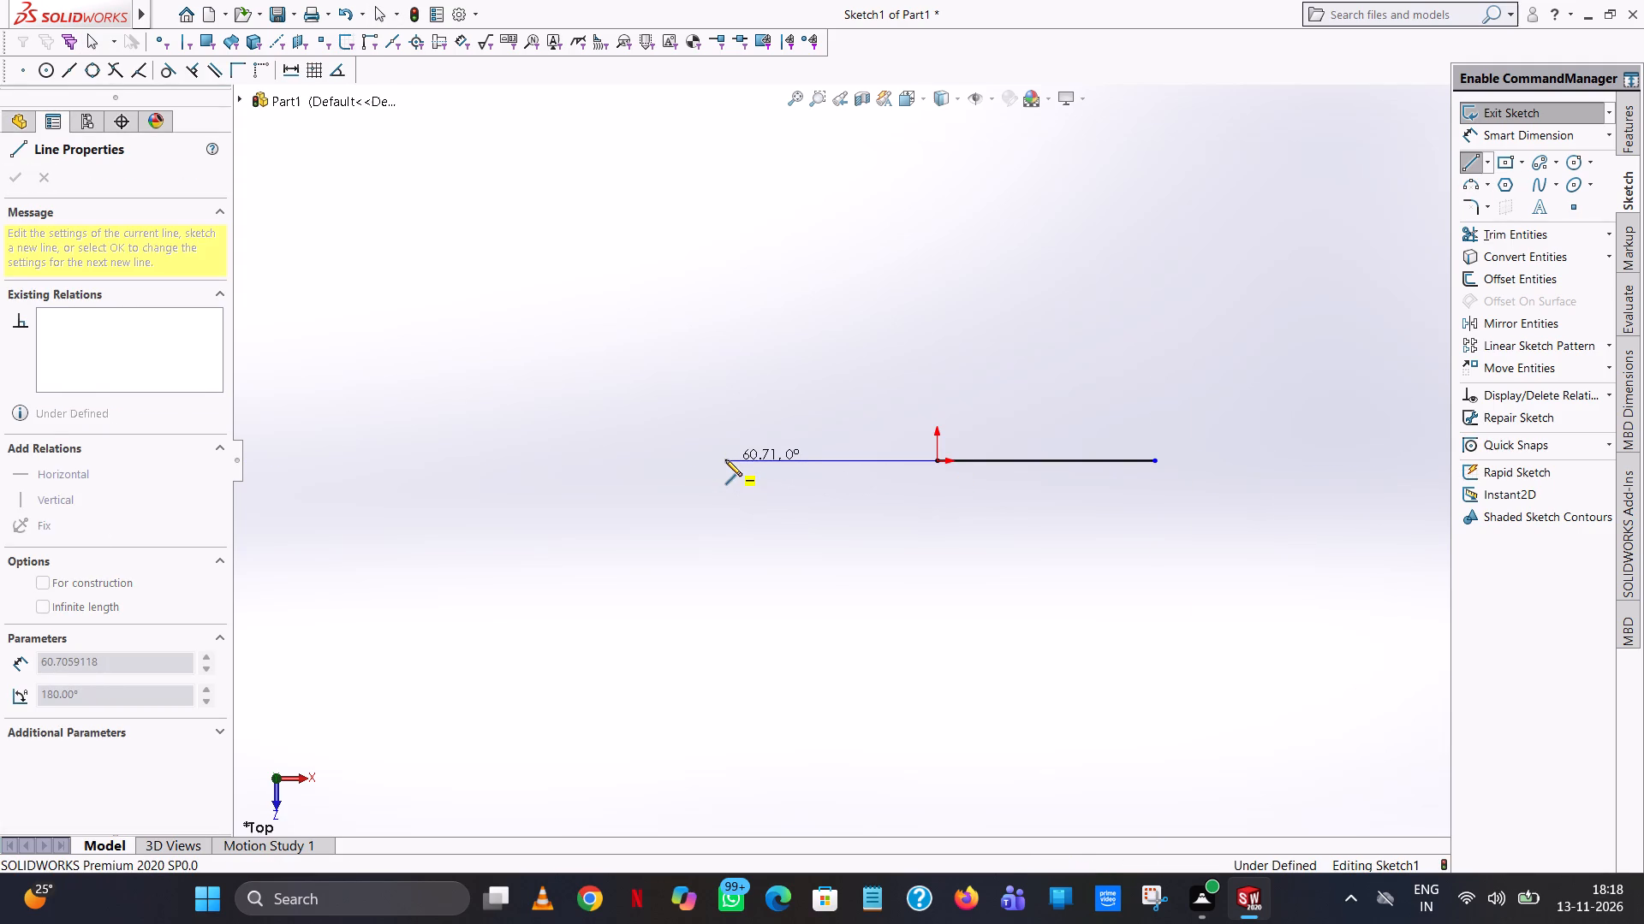
pyautogui.write('125/2')
pyautogui.press('Return')
pyautogui.rightClick(724, 459)
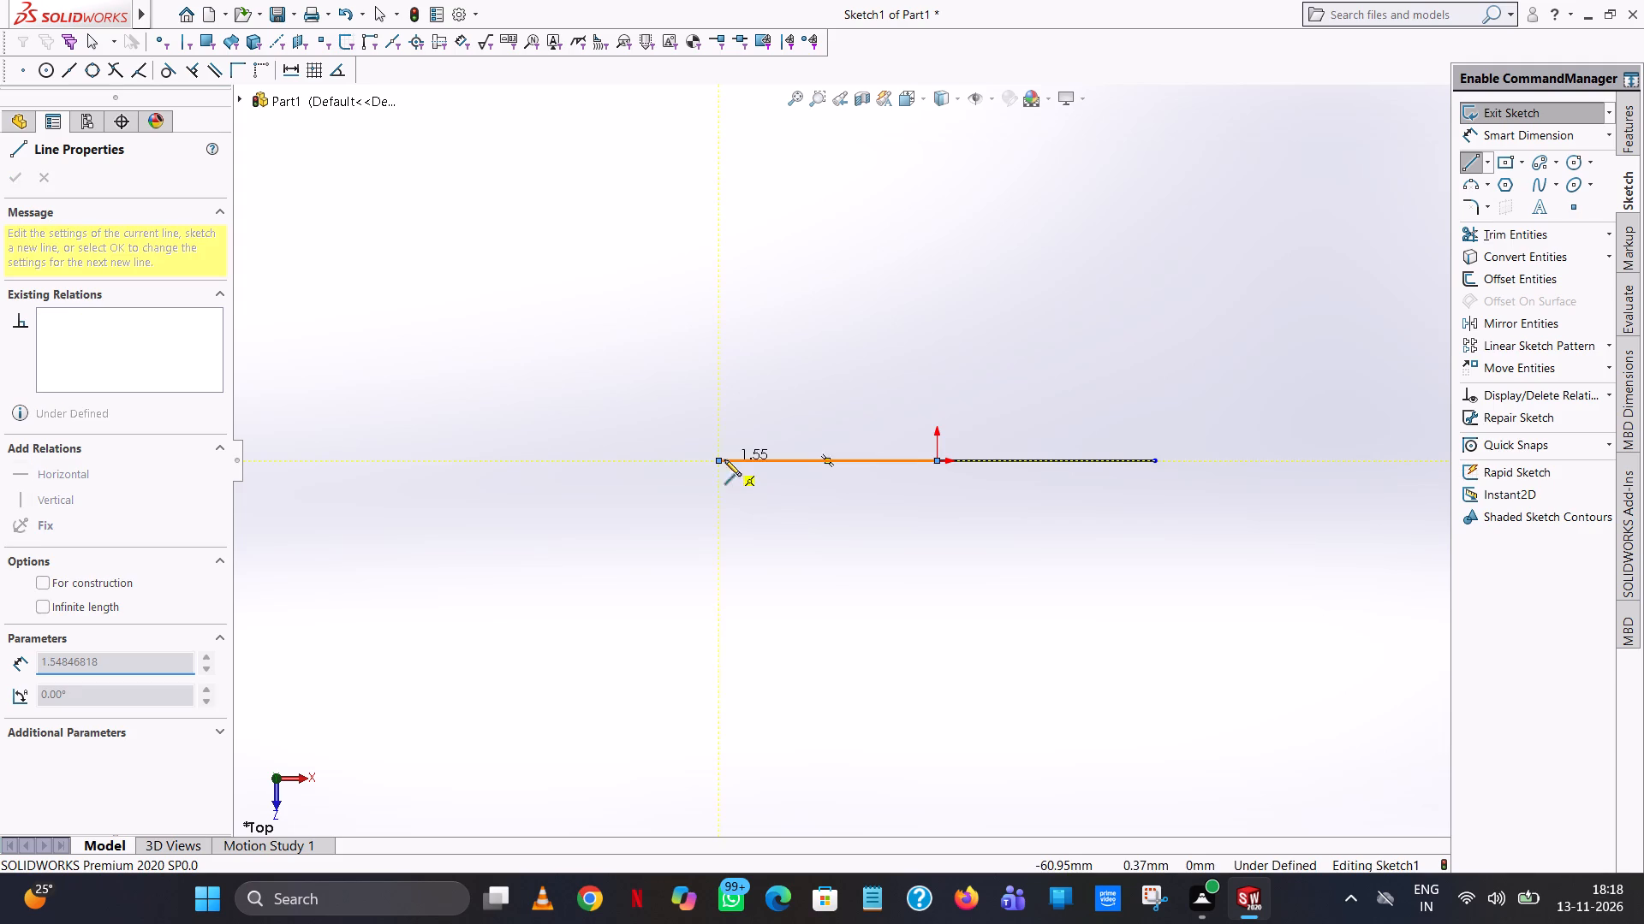
pyautogui.click(759, 471)
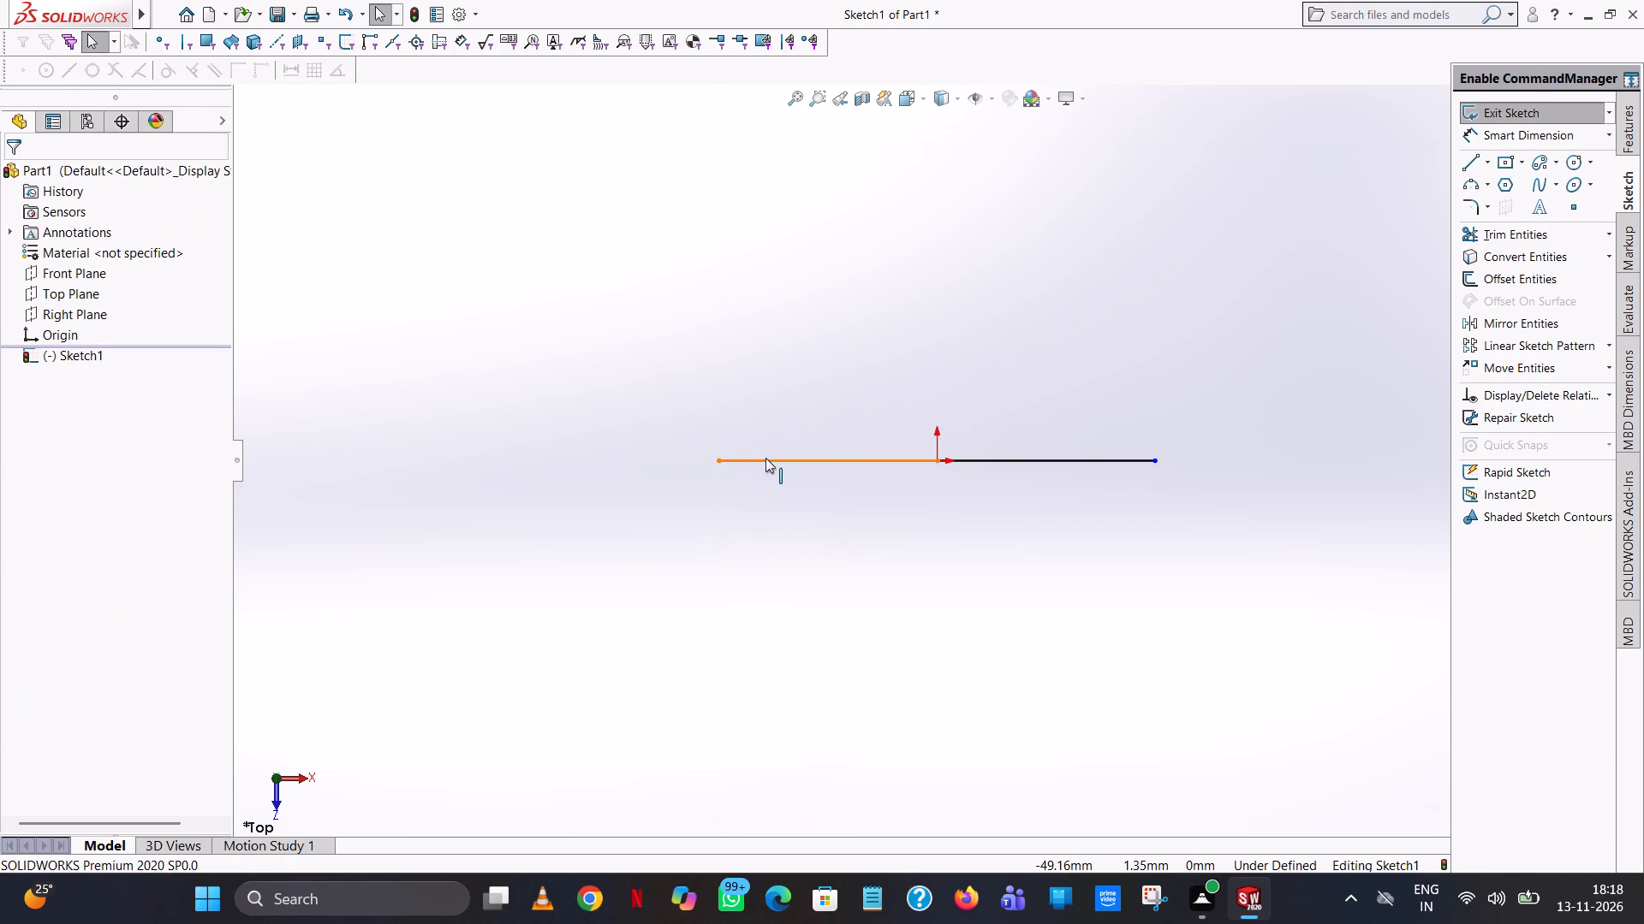
pyautogui.click(765, 458)
pyautogui.click(486, 388)
pyautogui.click(1008, 461)
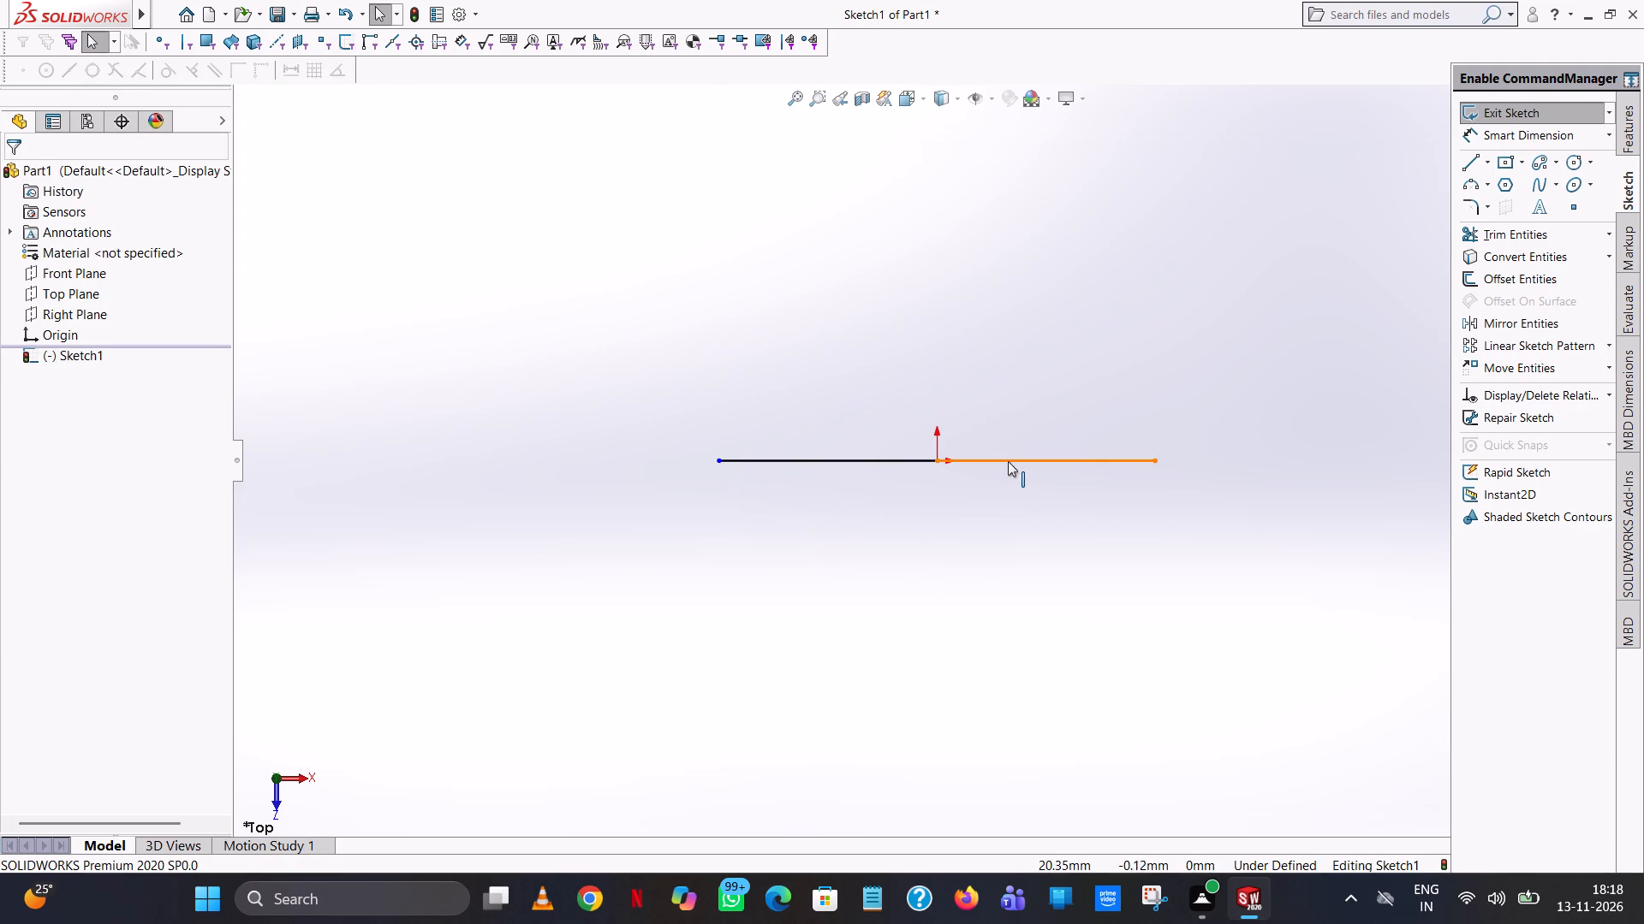
pyautogui.click(646, 392)
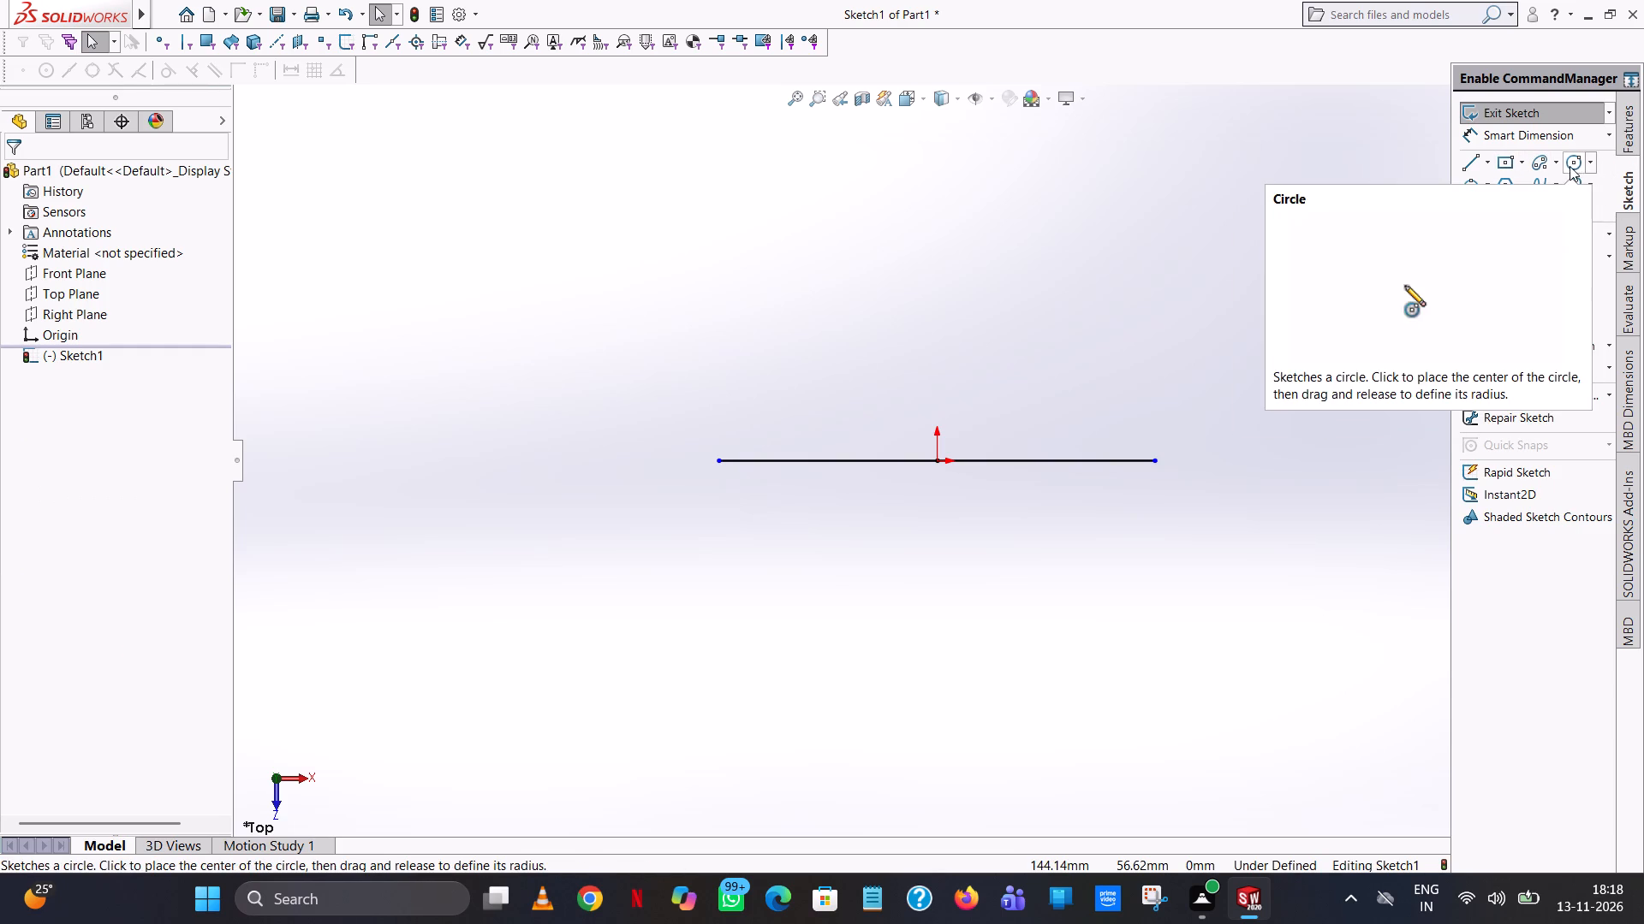
# Sketch a circle of radius 20 mm centred on the positive-X end of the centre line.
pyautogui.click(1570, 165)
pyautogui.click(1155, 462)
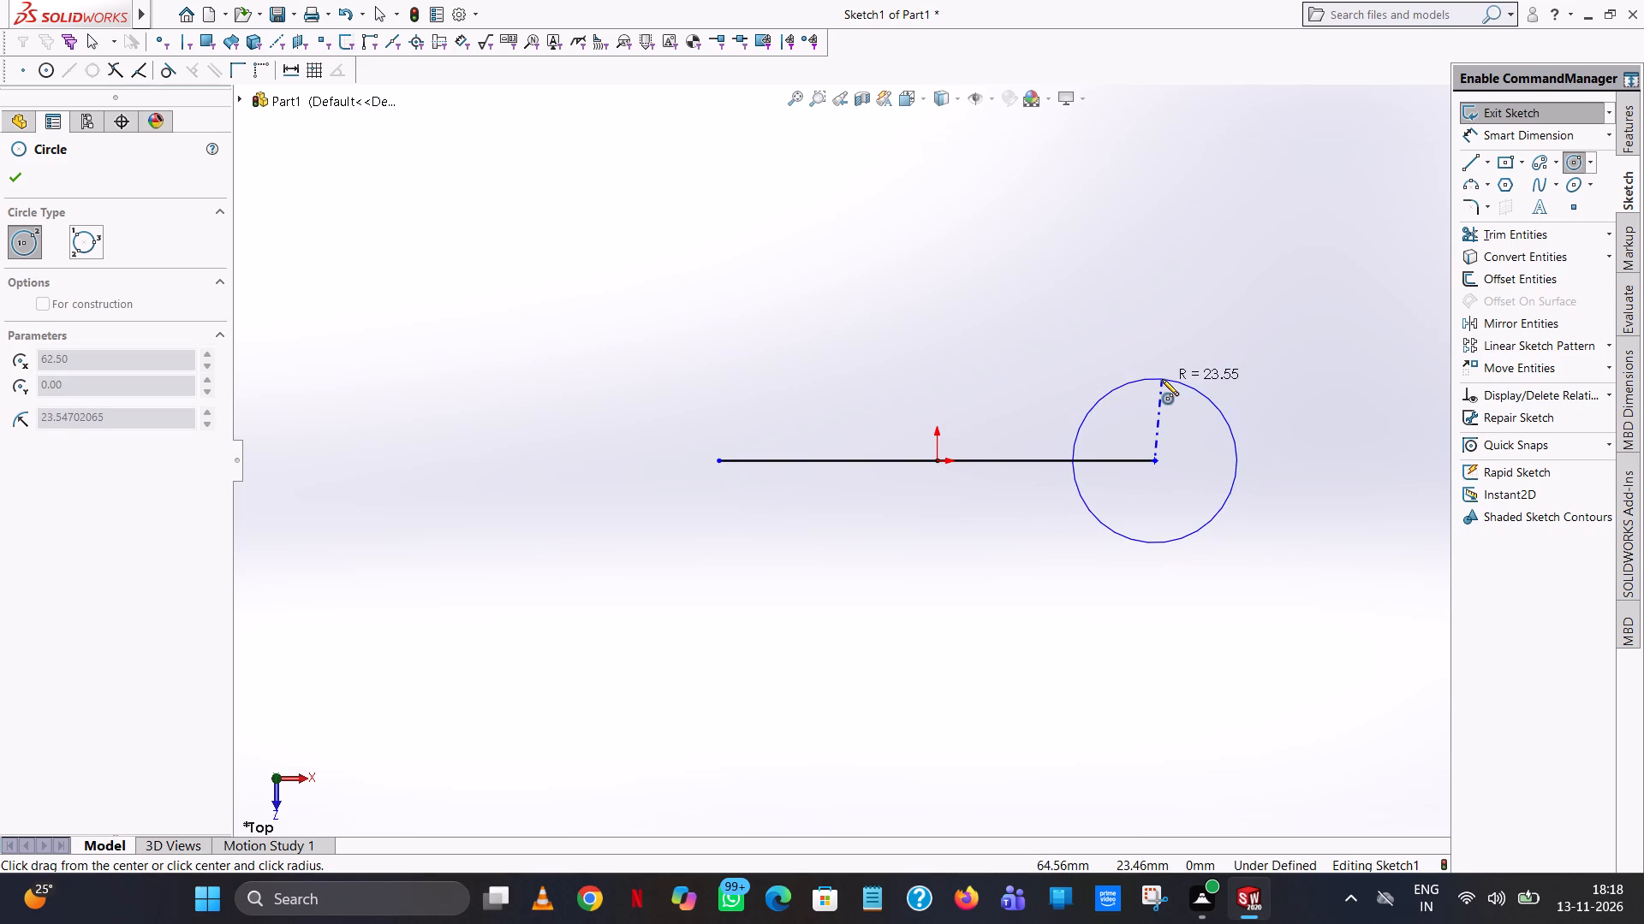
pyautogui.click(1162, 379)
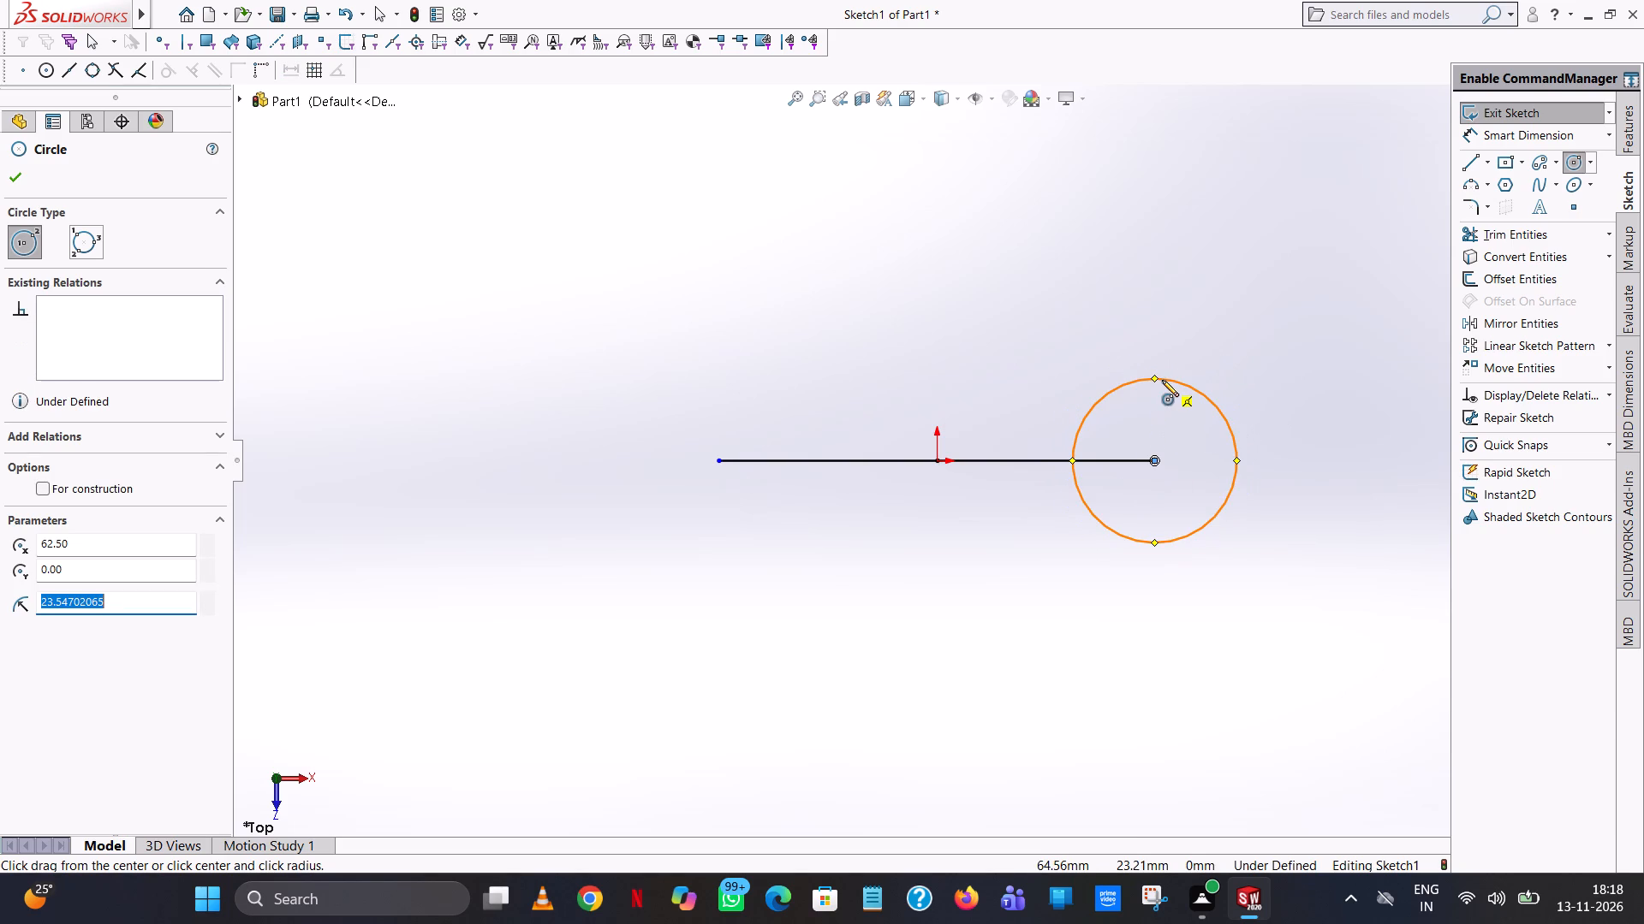
pyautogui.write('20')
pyautogui.press('Return')
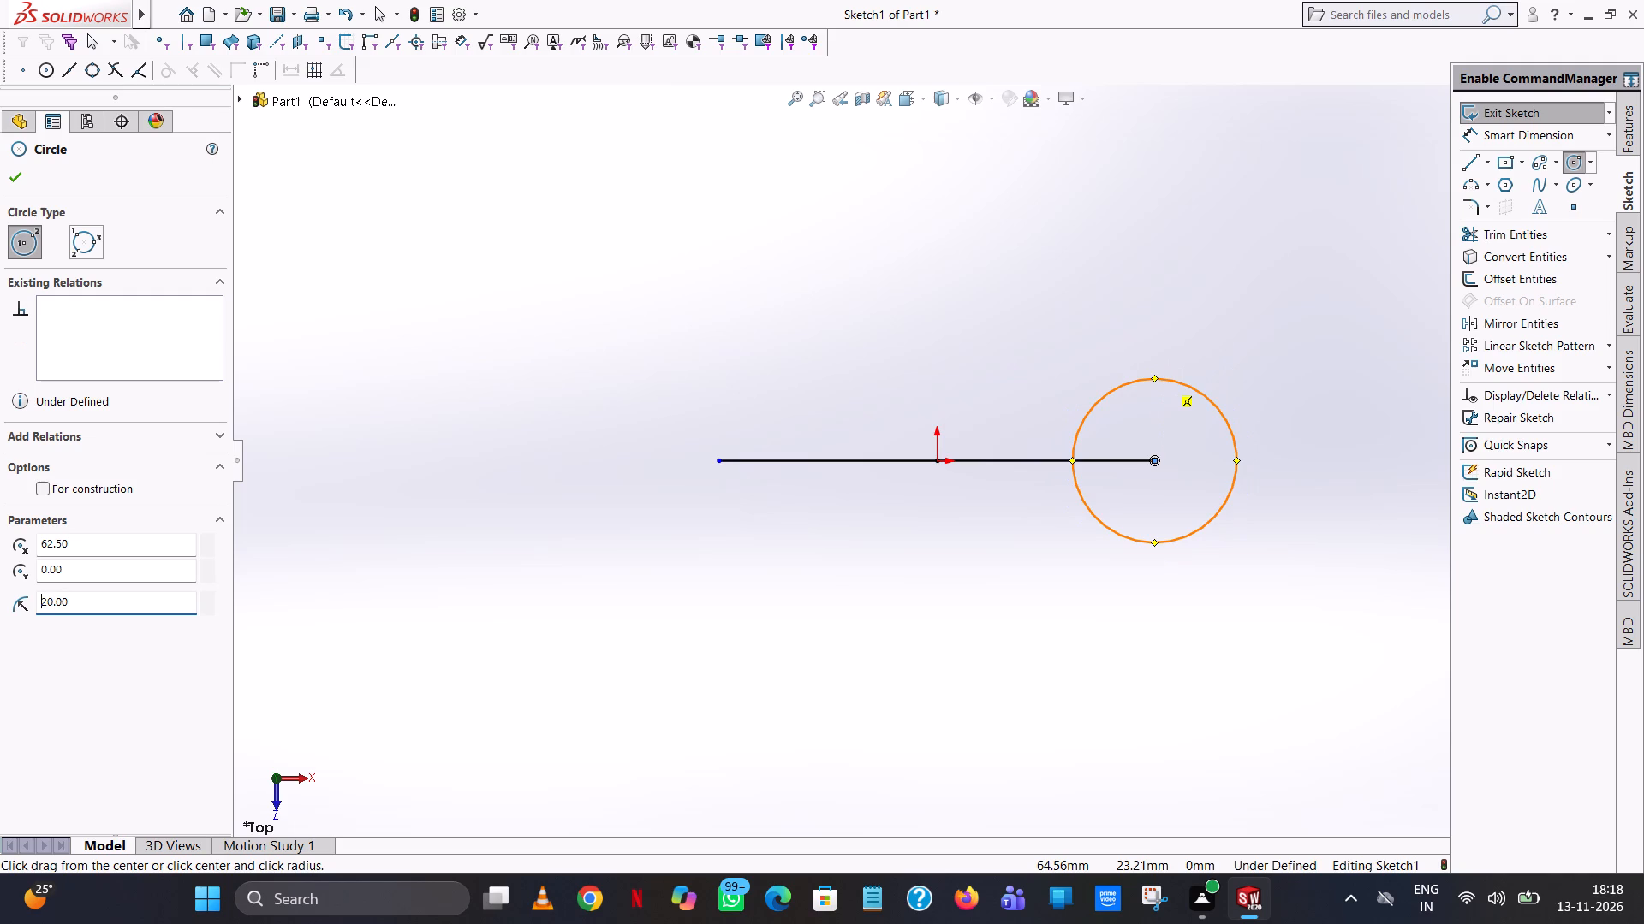
pyautogui.rightClick(1162, 380)
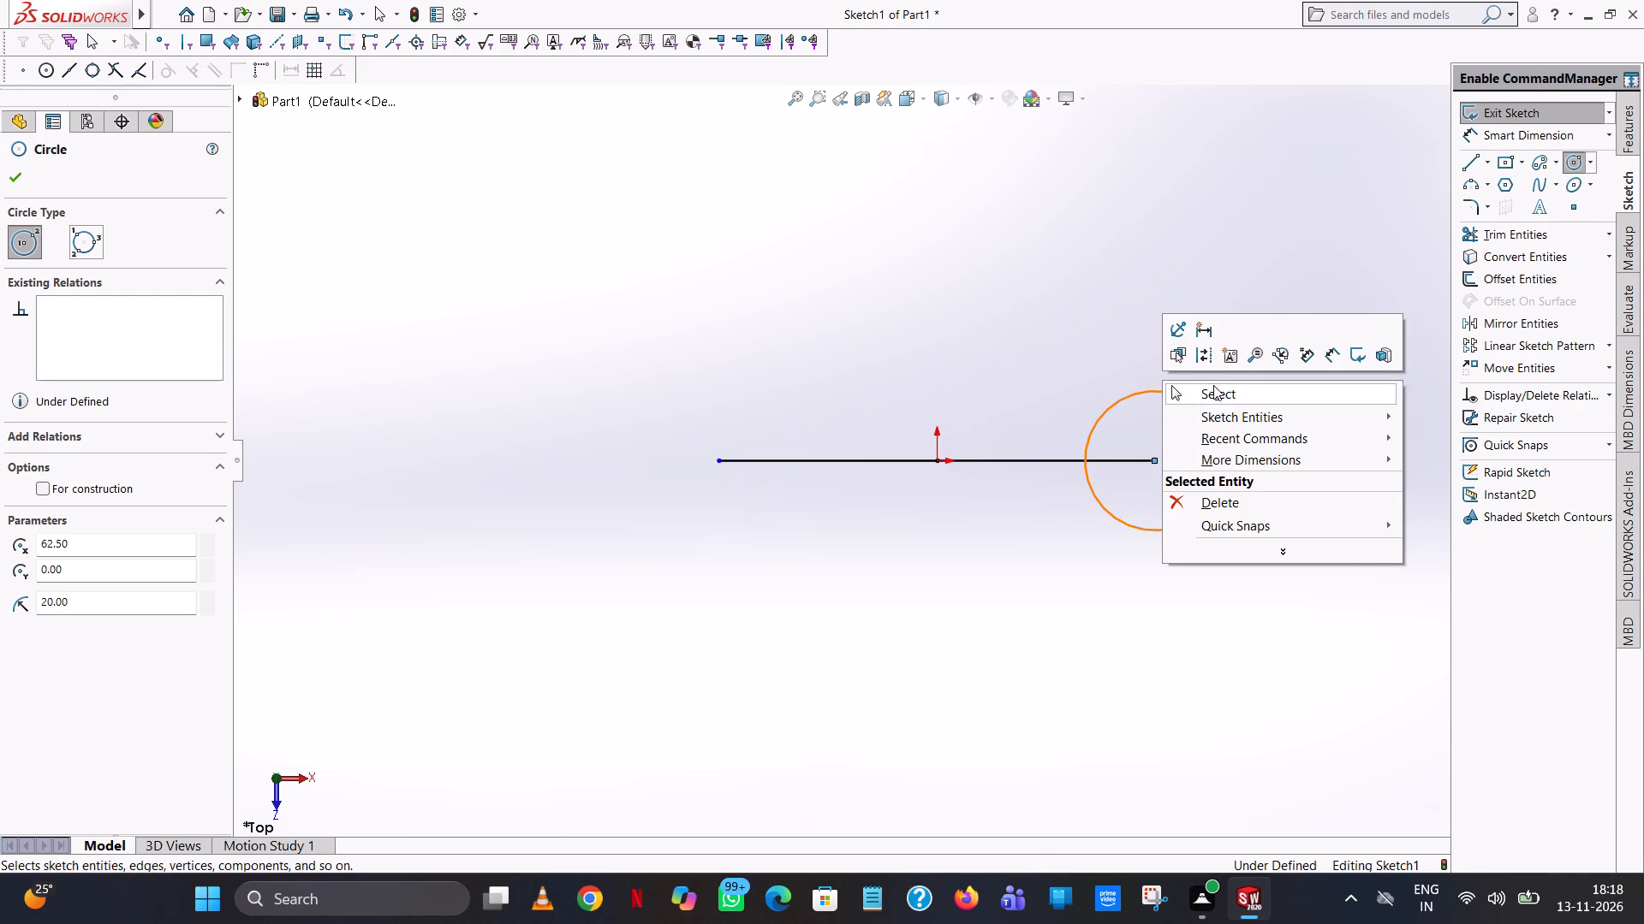
pyautogui.click(1216, 389)
pyautogui.click(1254, 251)
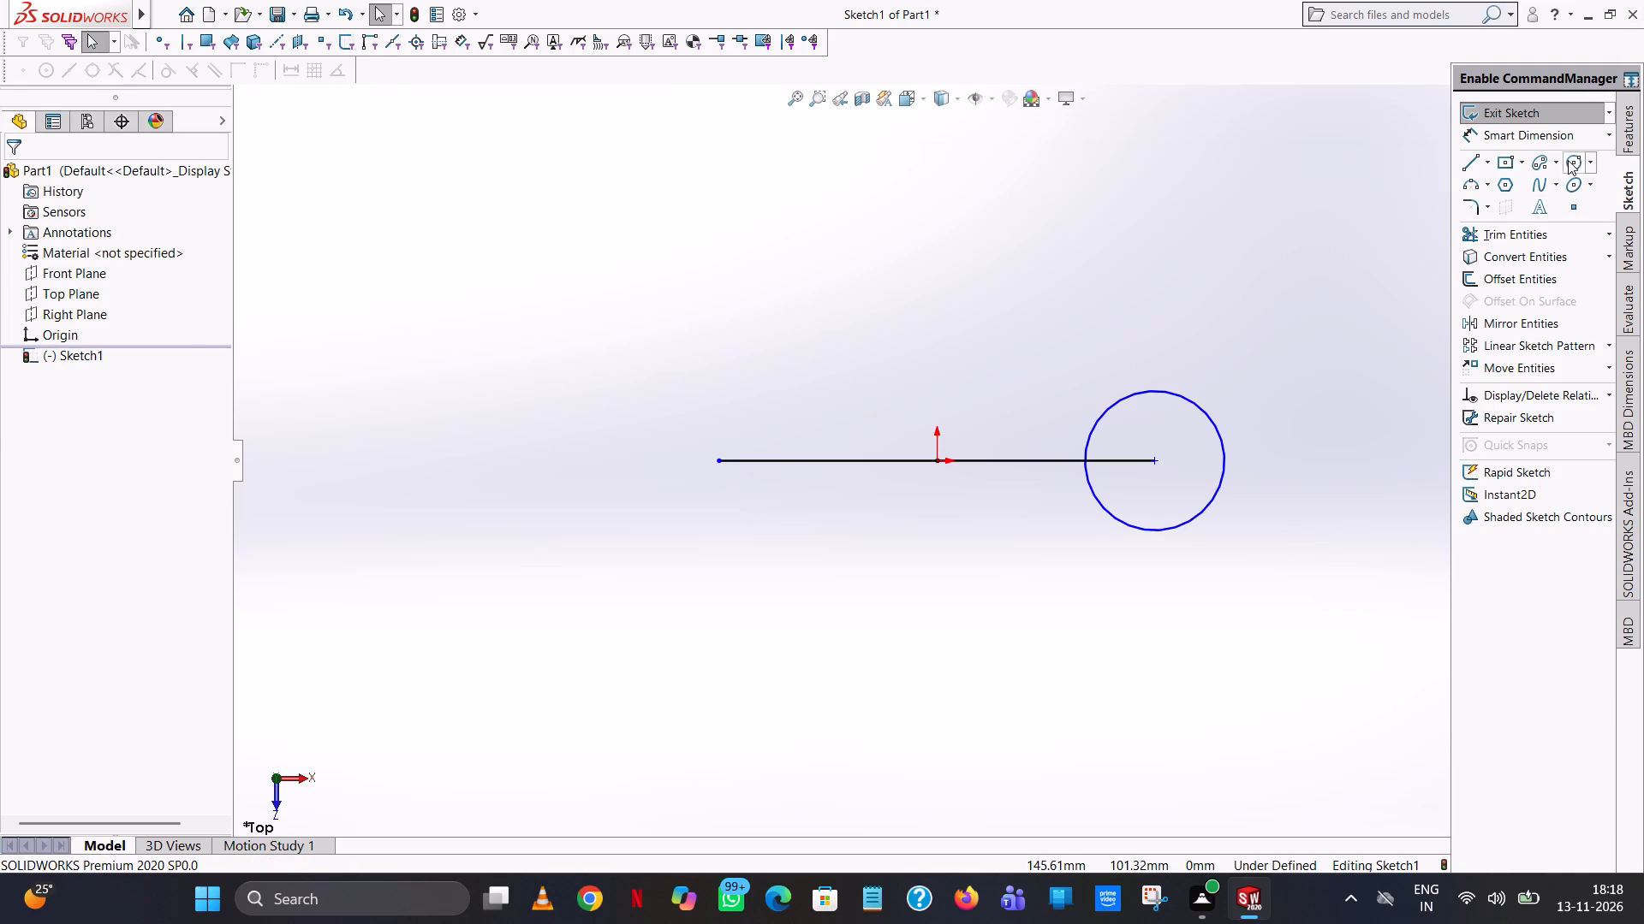
# Sketch a circle of radius 20 mm centred on the negative-X end of the centre line.
pyautogui.click(1568, 160)
pyautogui.click(718, 460)
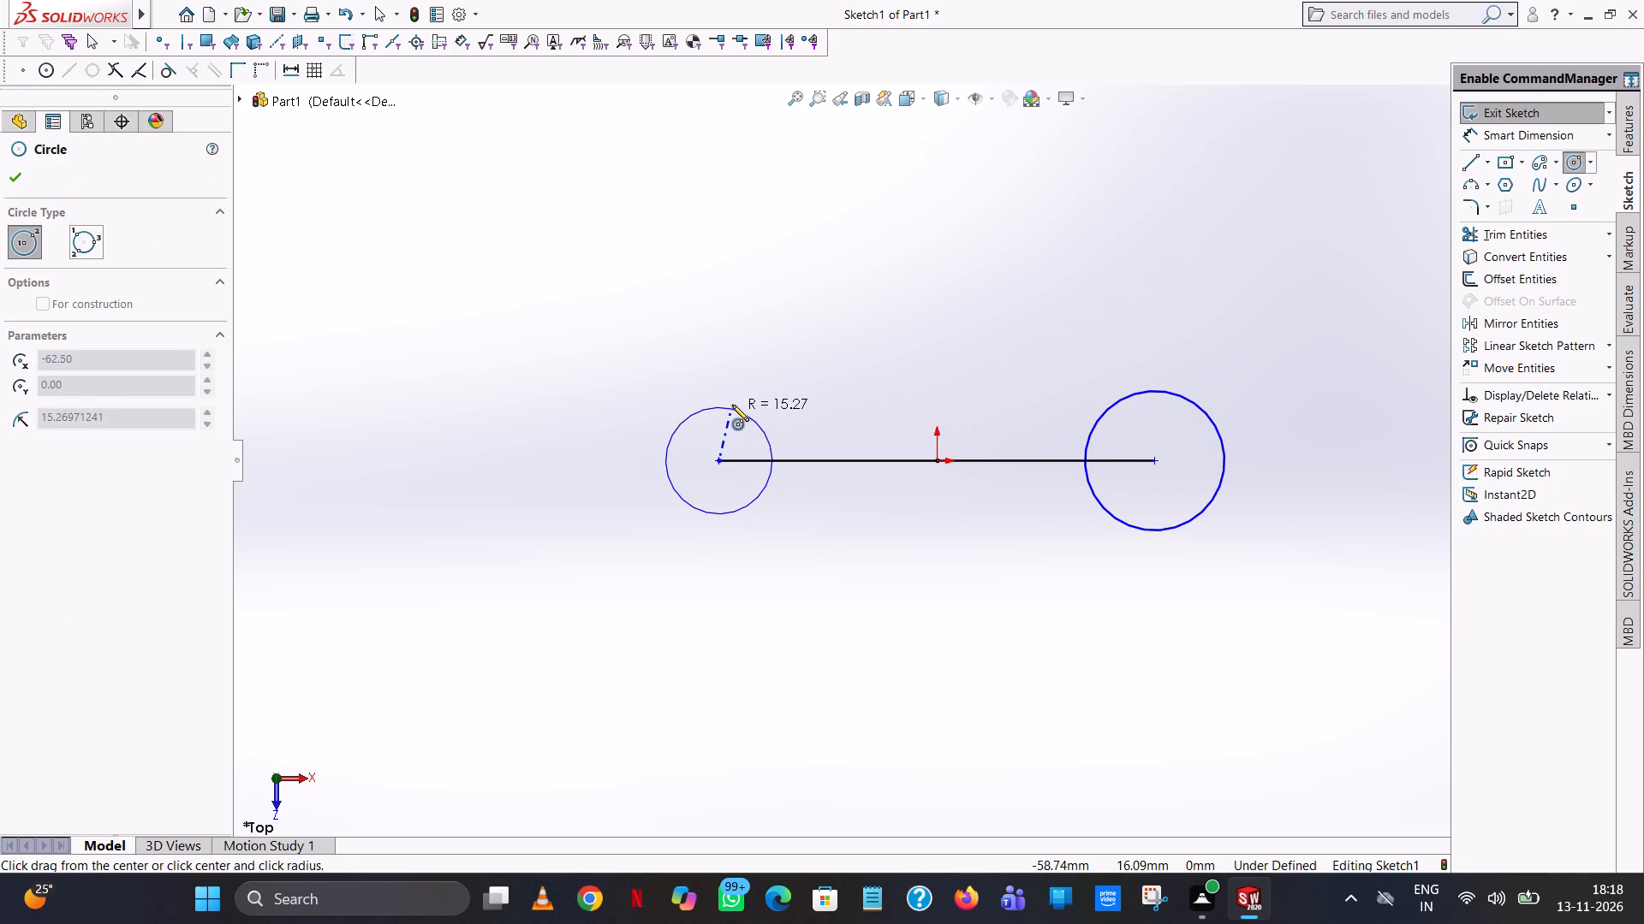
pyautogui.click(732, 405)
pyautogui.write('20')
pyautogui.press('Return')
pyautogui.rightClick(733, 404)
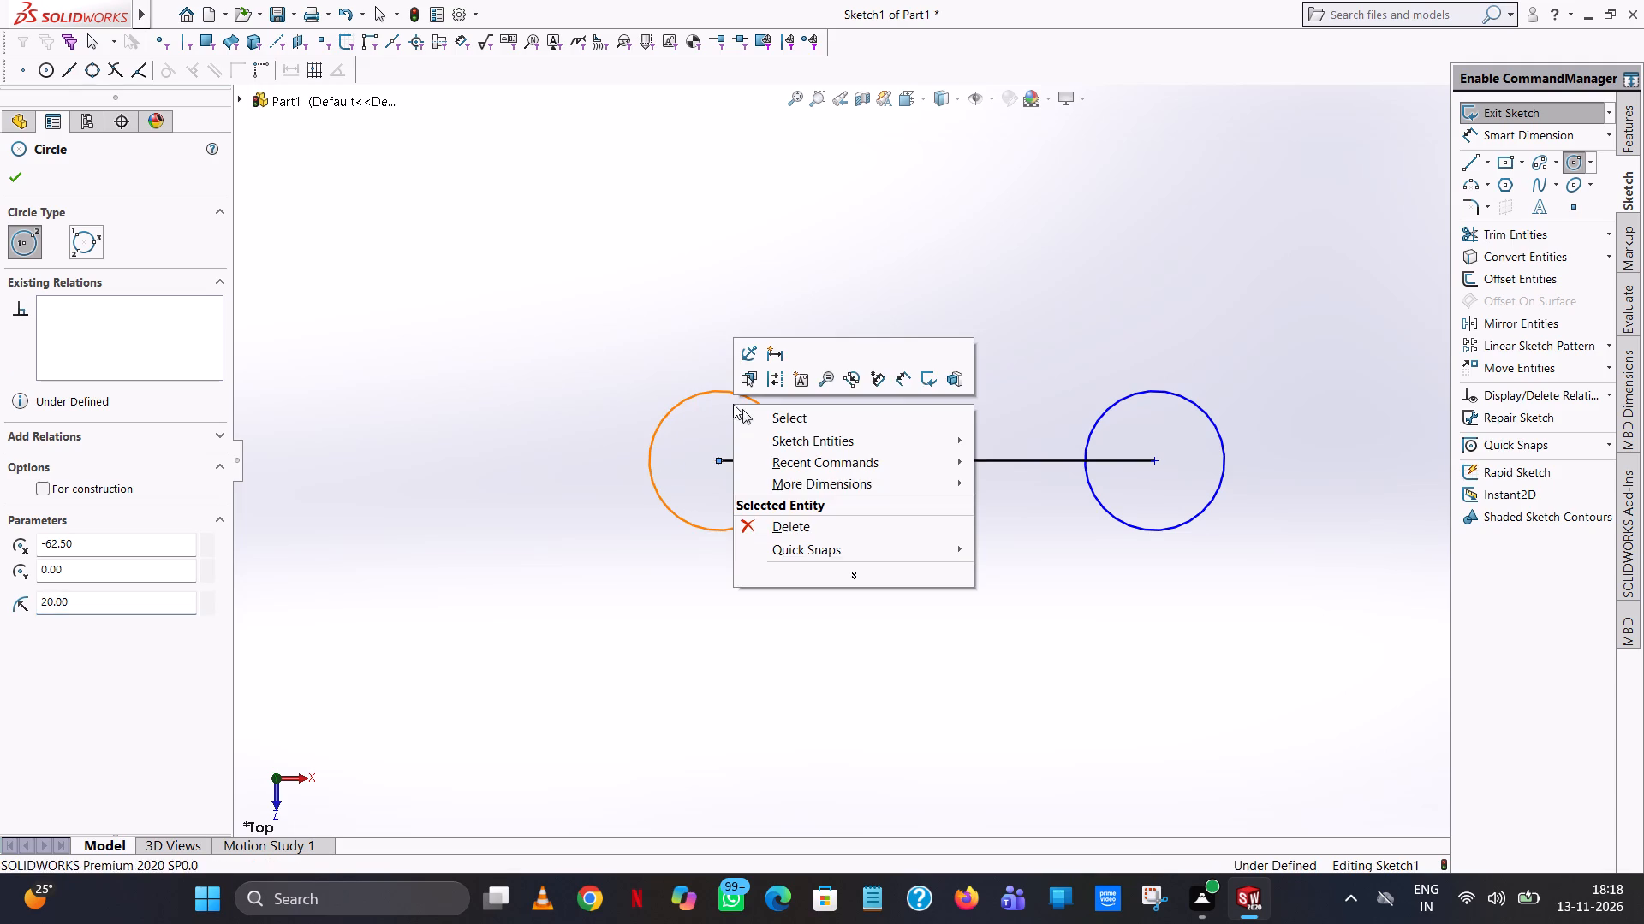
pyautogui.click(759, 419)
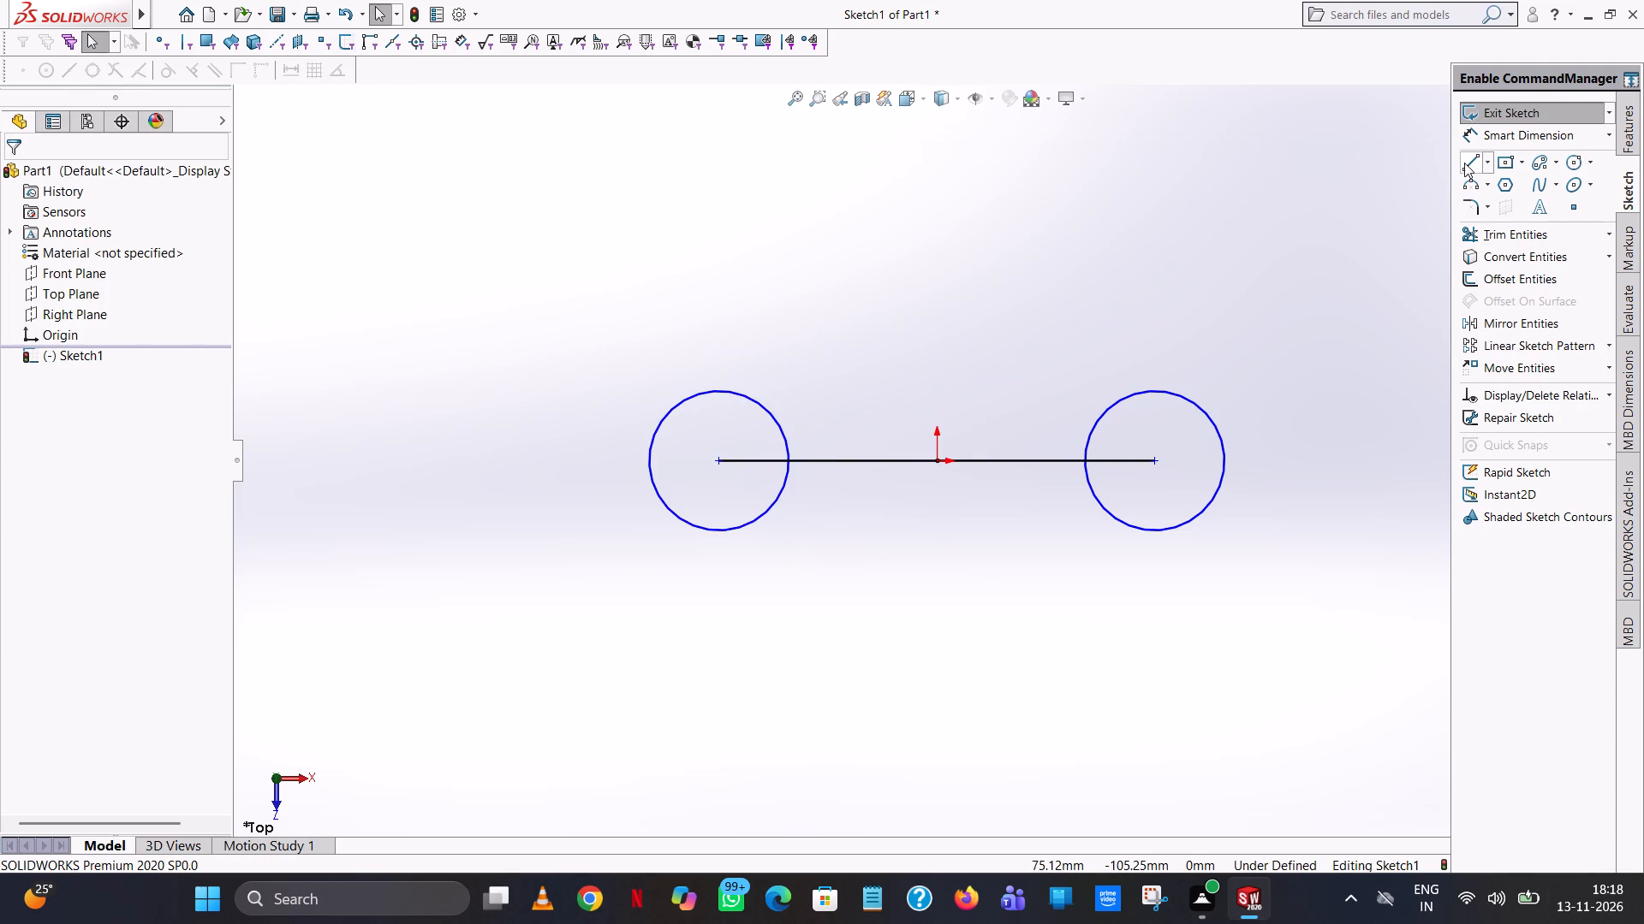
# Join the two circles with horizontal 125 mm tangent lines across their upper and lower quadrant points.
pyautogui.click(1464, 163)
pyautogui.click(717, 391)
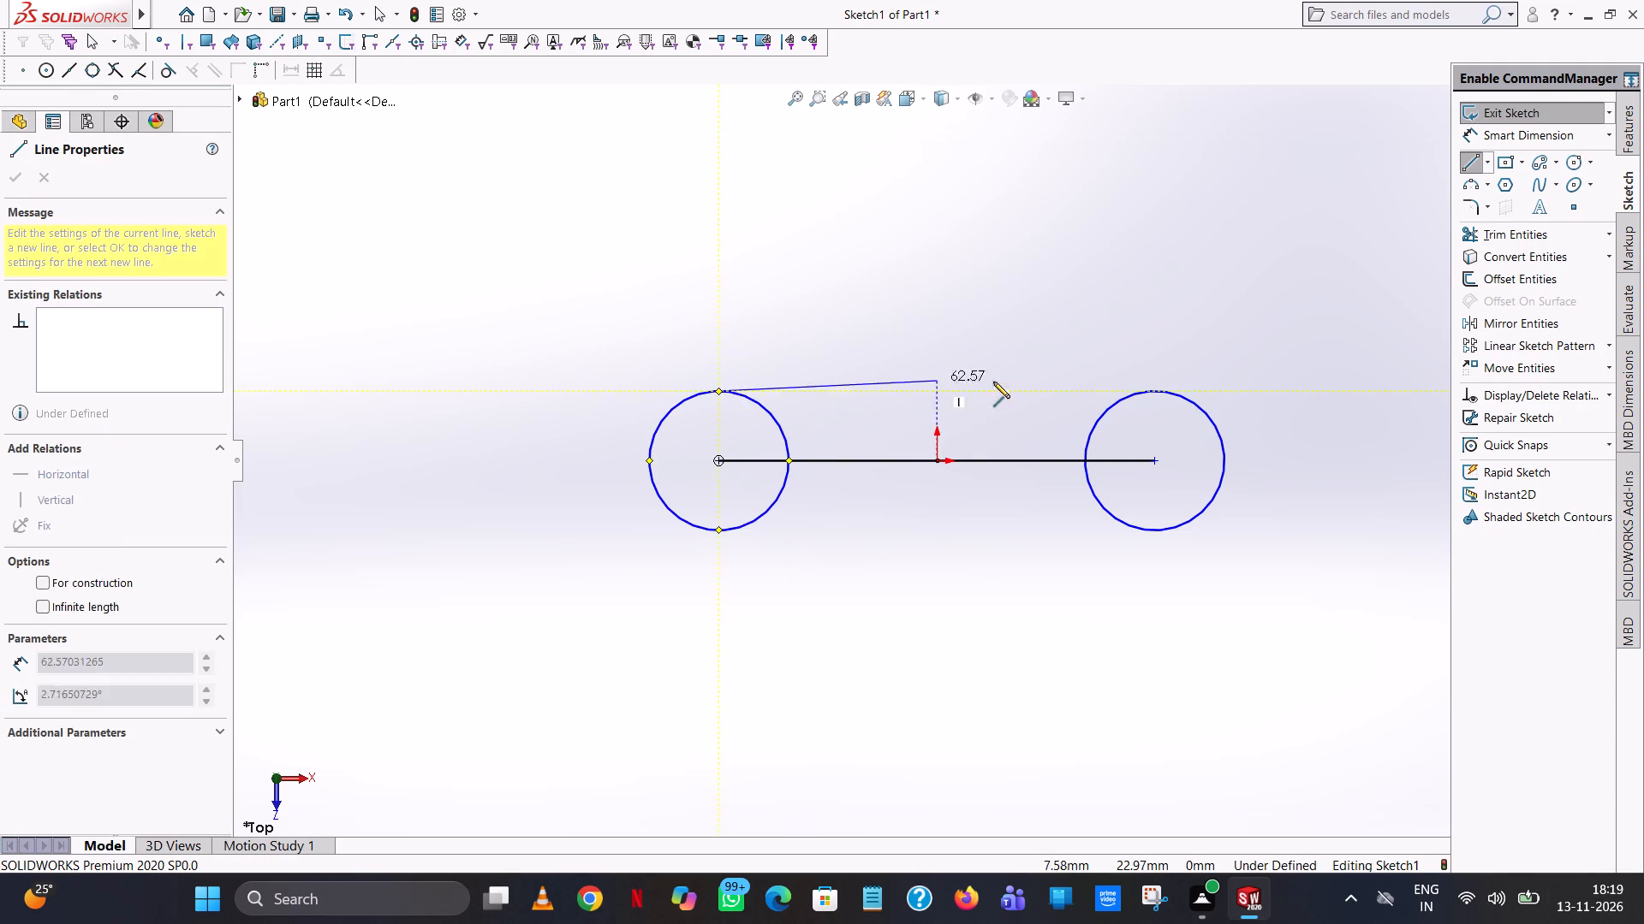
pyautogui.click(1153, 391)
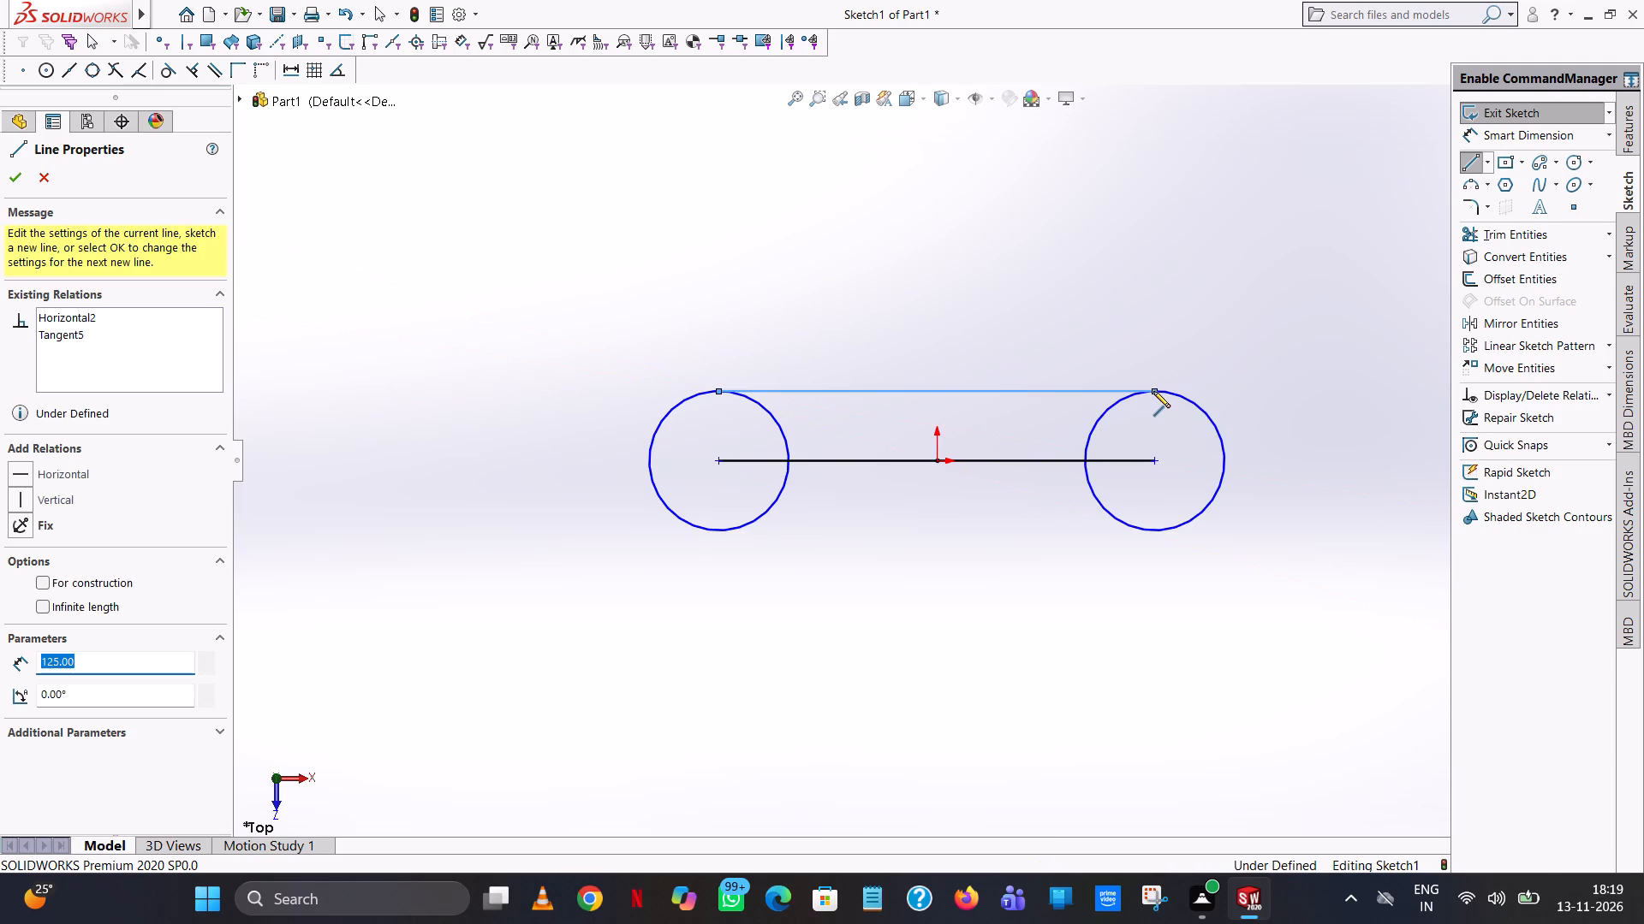
pyautogui.rightClick(1153, 391)
pyautogui.click(1181, 398)
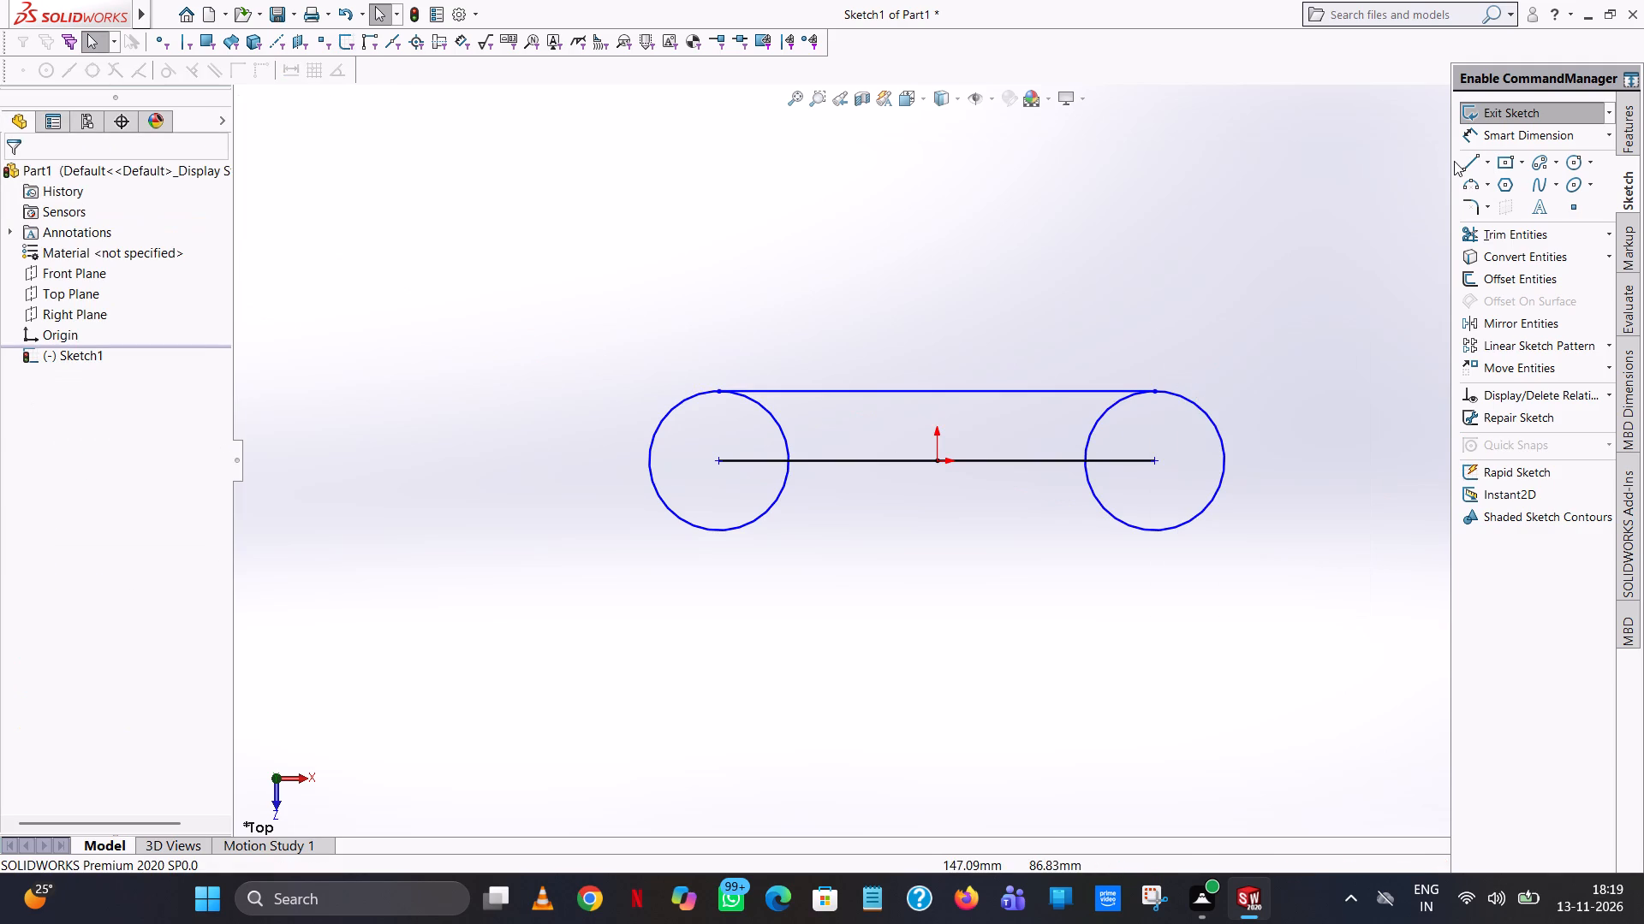
pyautogui.click(1468, 163)
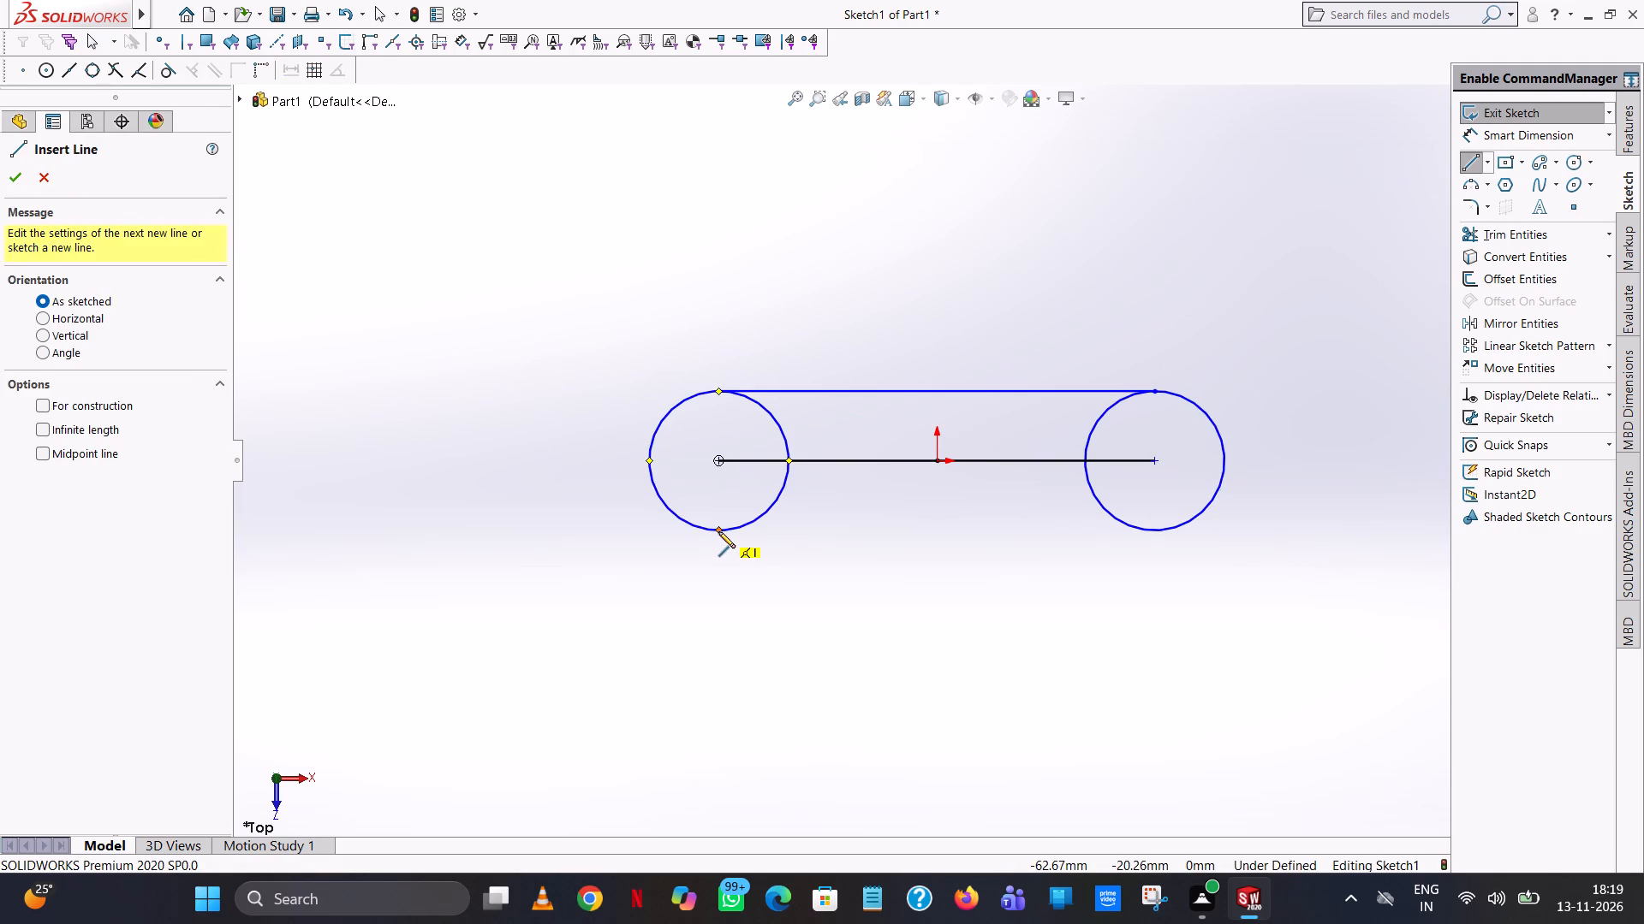
pyautogui.click(718, 531)
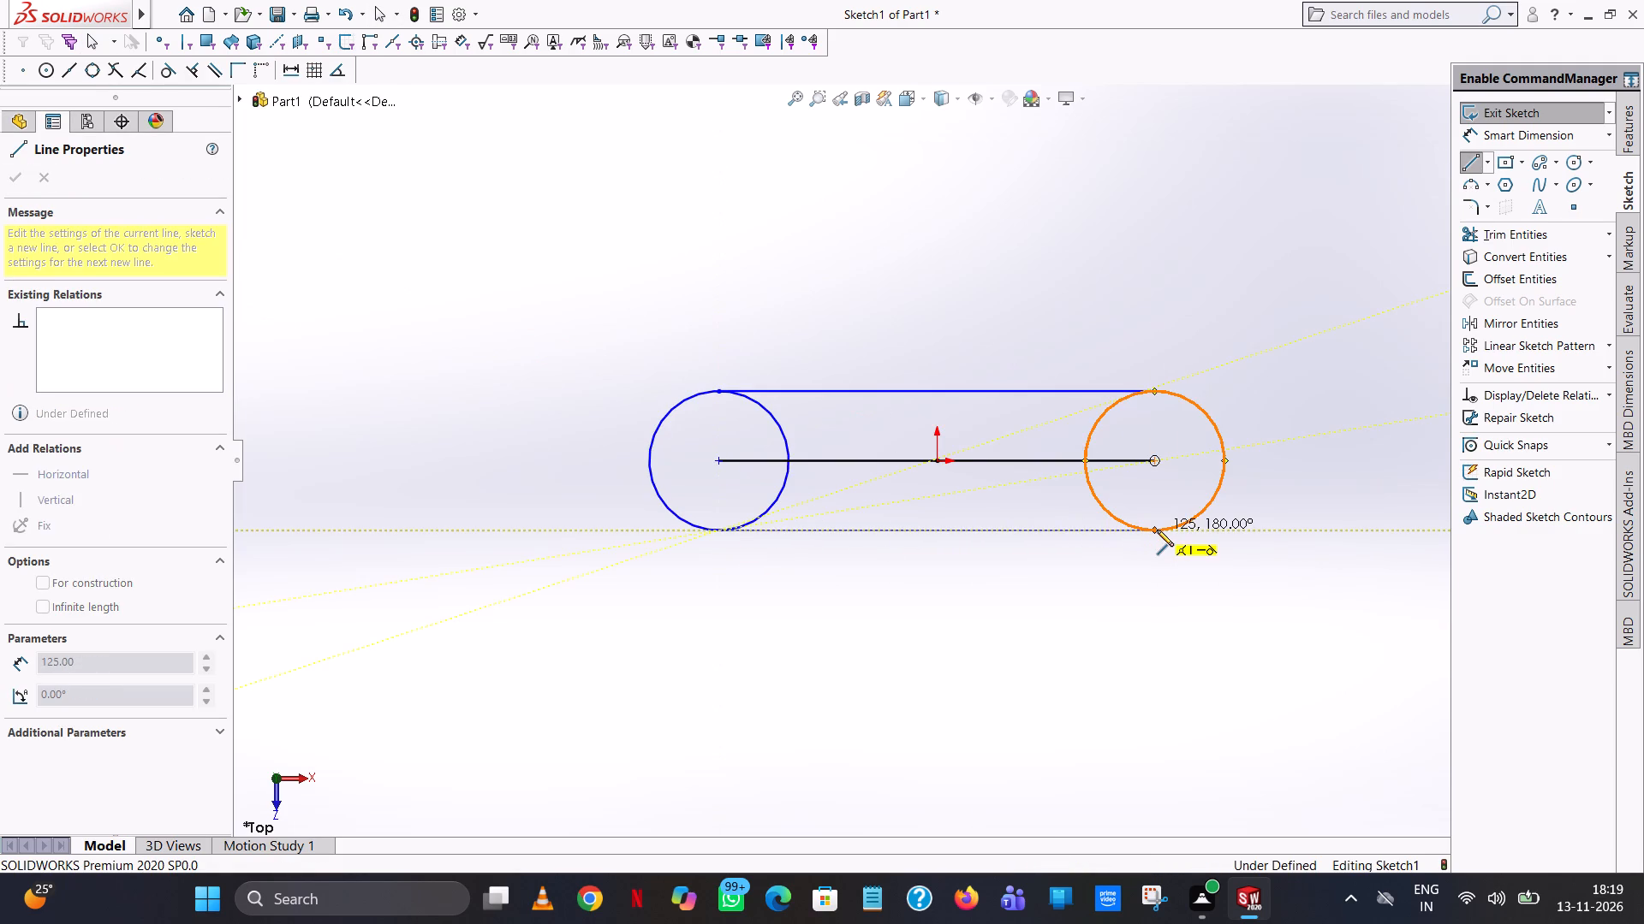
pyautogui.click(1157, 530)
pyautogui.rightClick(1157, 530)
pyautogui.click(1185, 536)
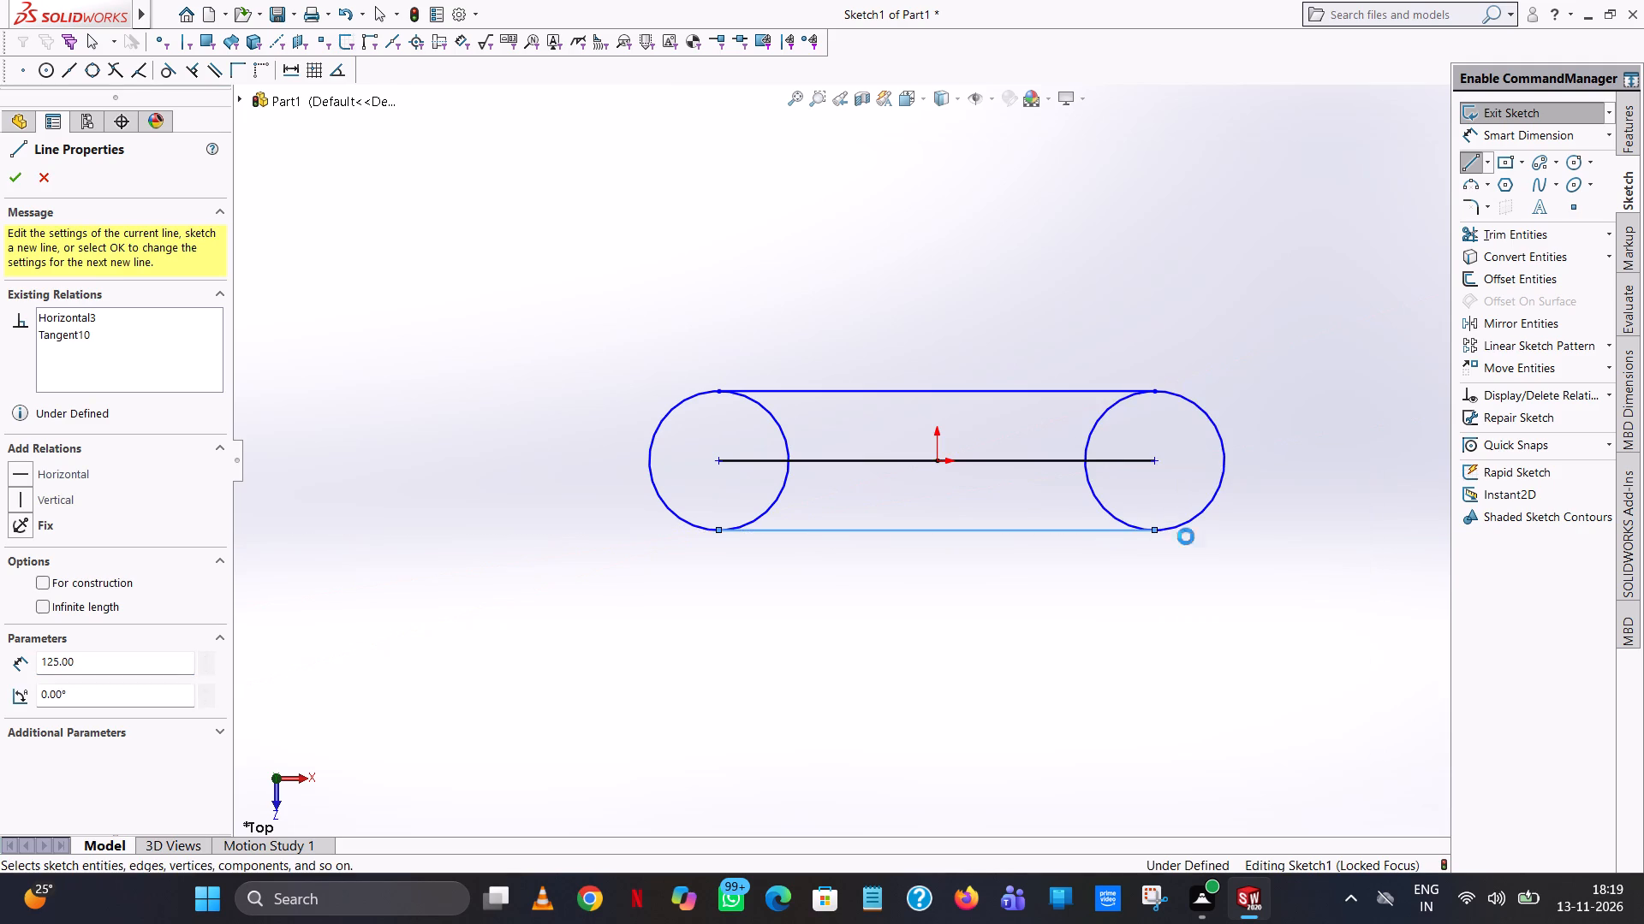
# Trim away the inner circle halves and both centre line segments, leaving only the oblong outline.
pyautogui.click(1492, 233)
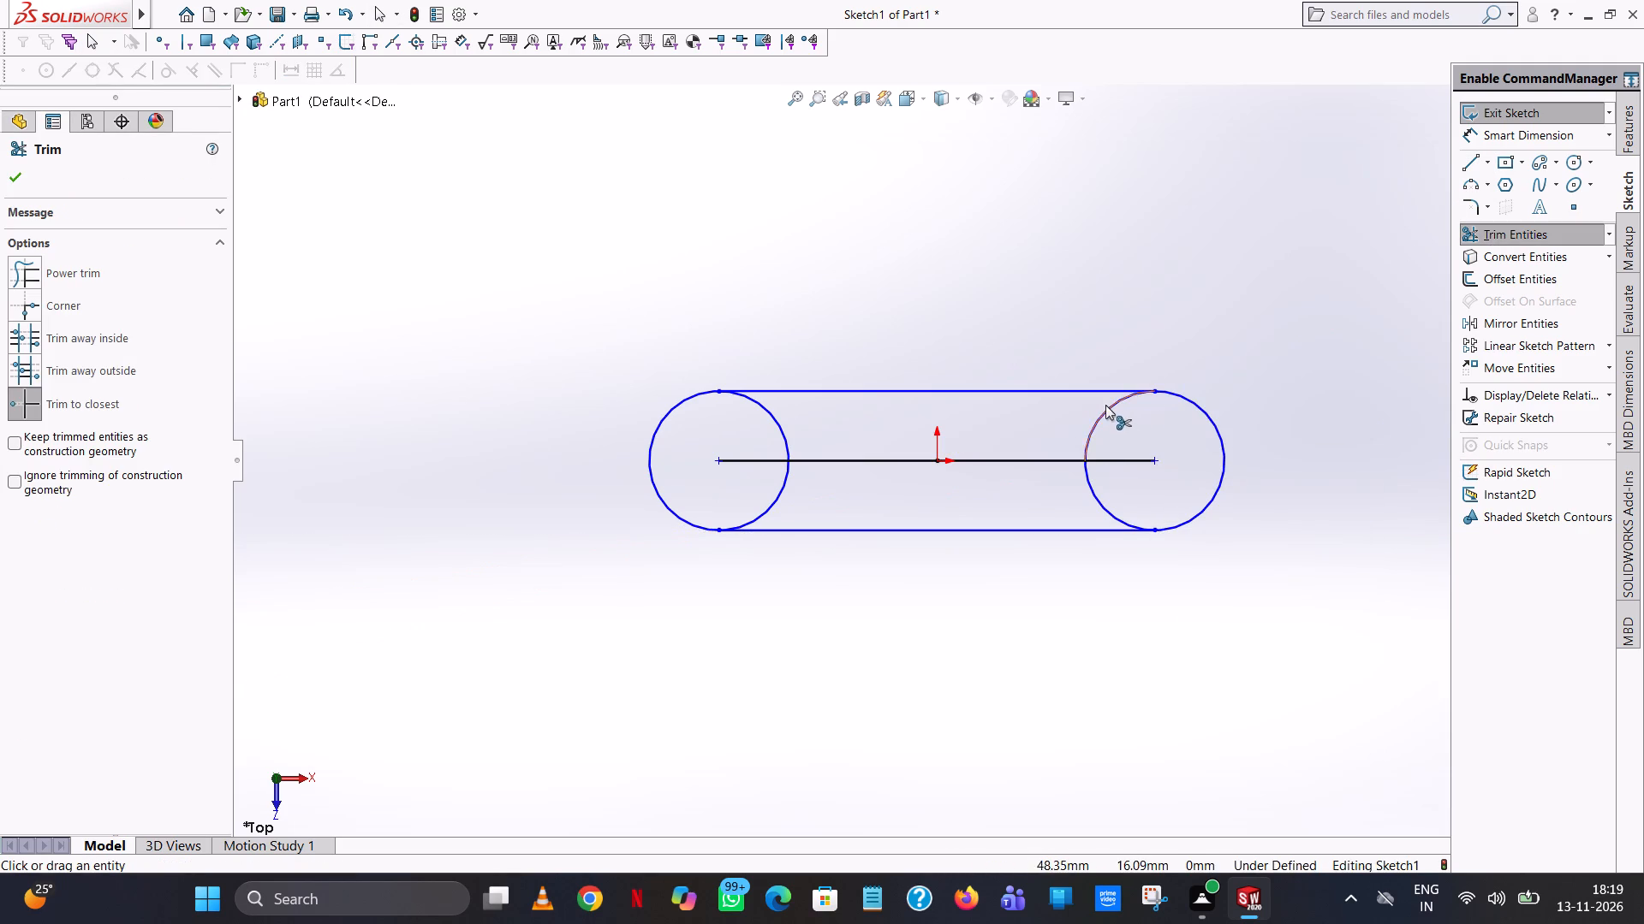
pyautogui.click(1105, 405)
pyautogui.click(1141, 457)
pyautogui.click(1084, 462)
pyautogui.doubleClick(1080, 462)
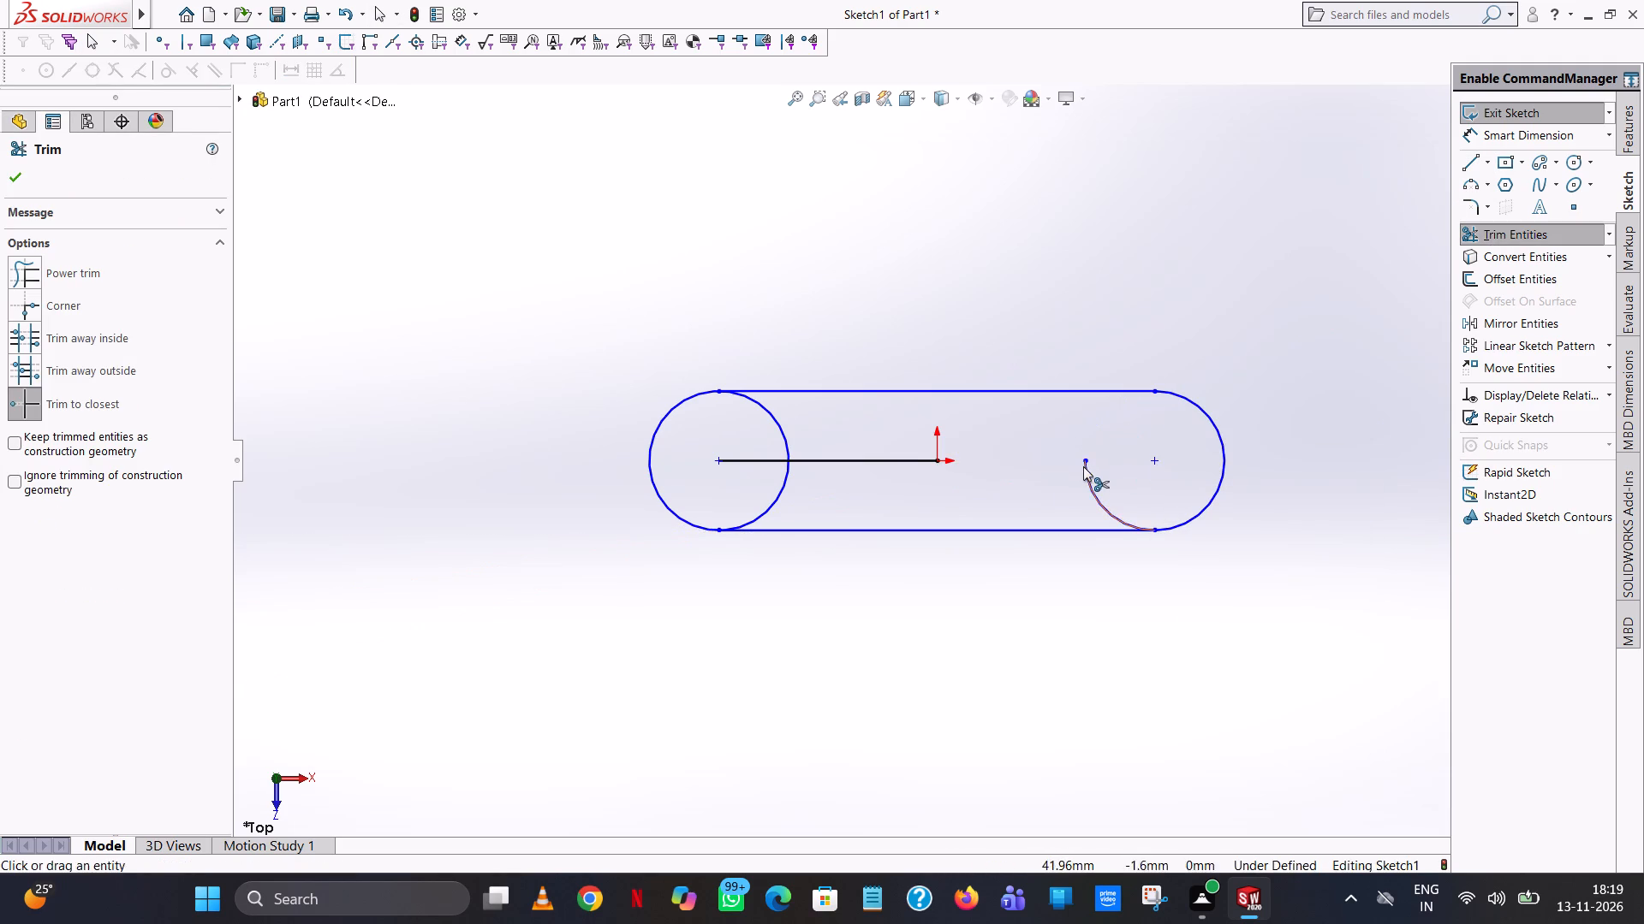
pyautogui.click(944, 458)
pyautogui.click(936, 458)
pyautogui.click(753, 458)
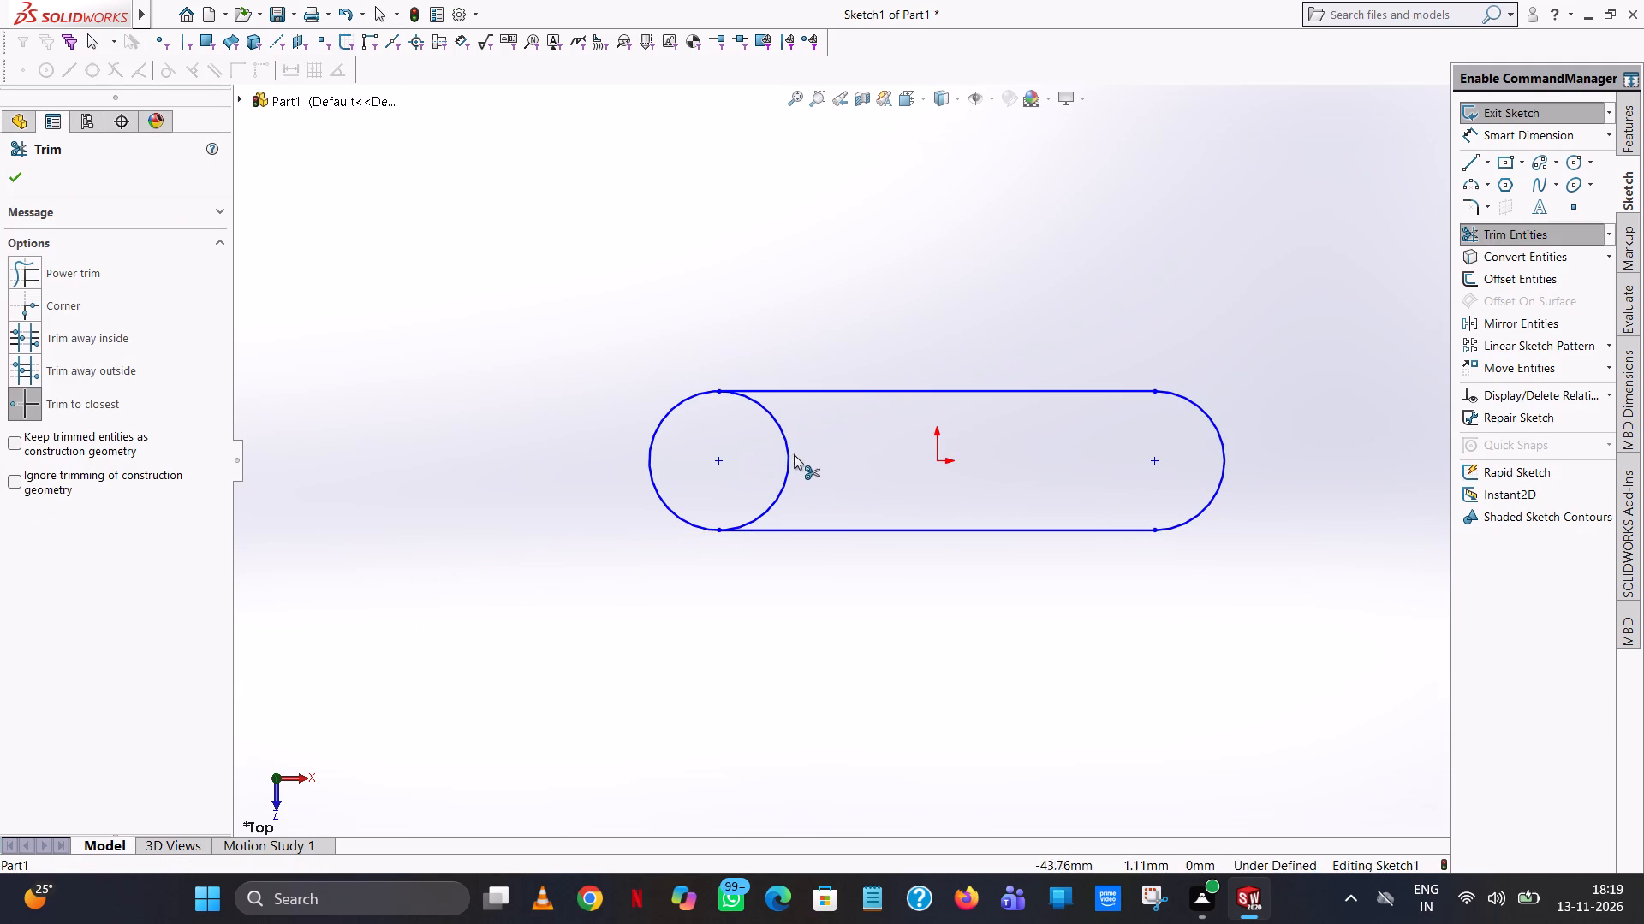
pyautogui.click(797, 453)
pyautogui.click(786, 453)
pyautogui.click(20, 181)
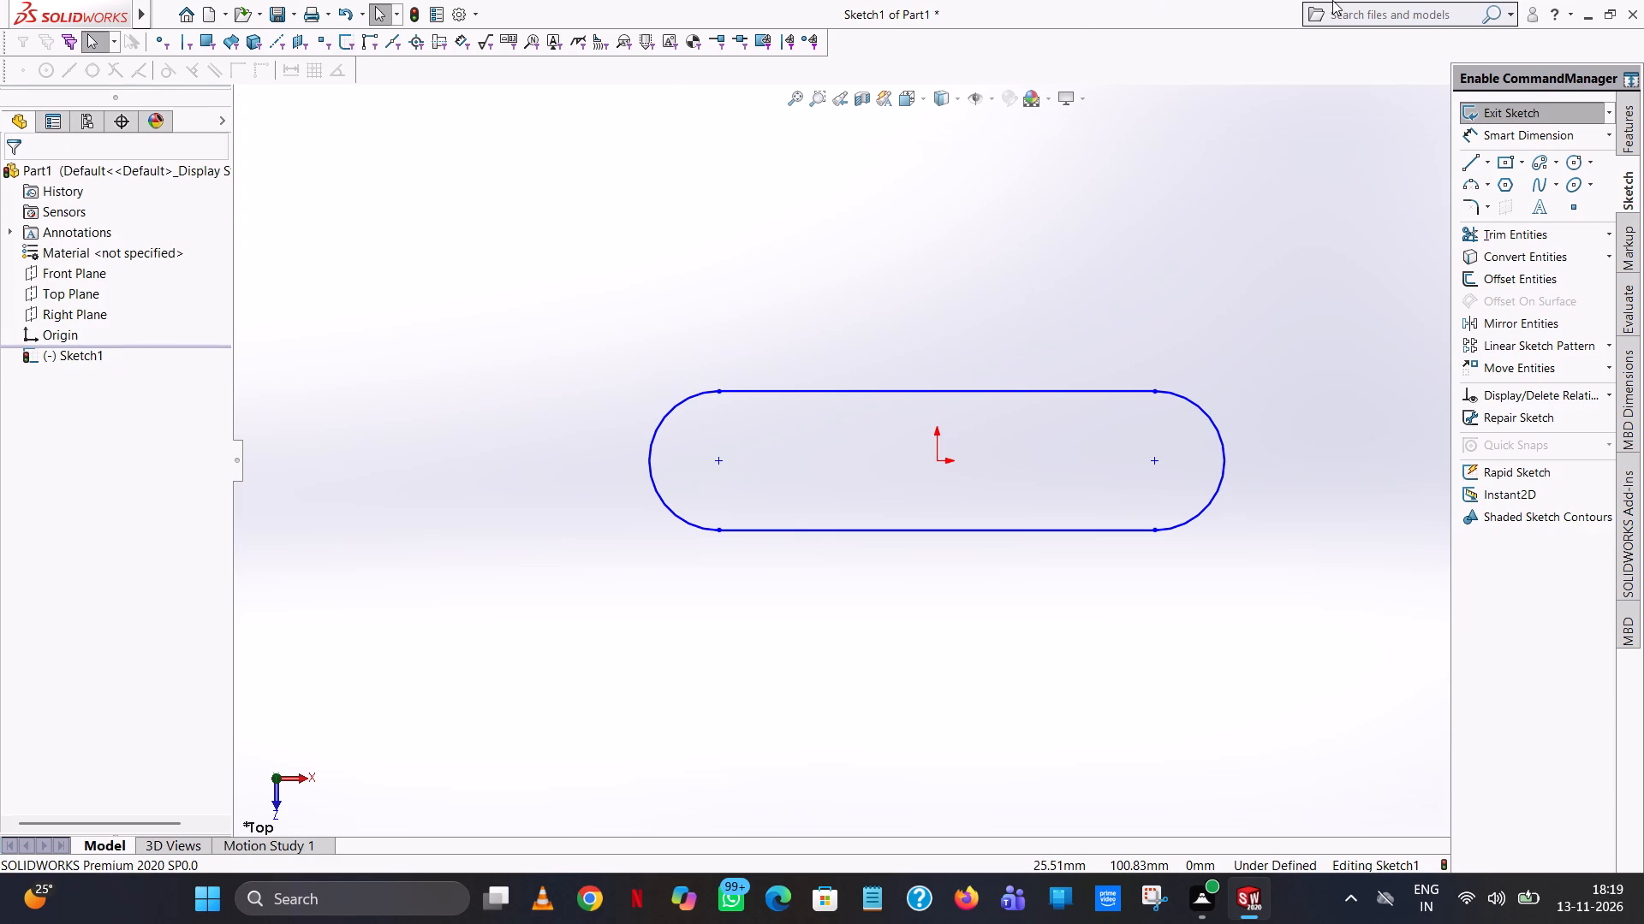
# Dimension the positive-X end arc of the oblong with a 20 mm radius.
pyautogui.click(1517, 140)
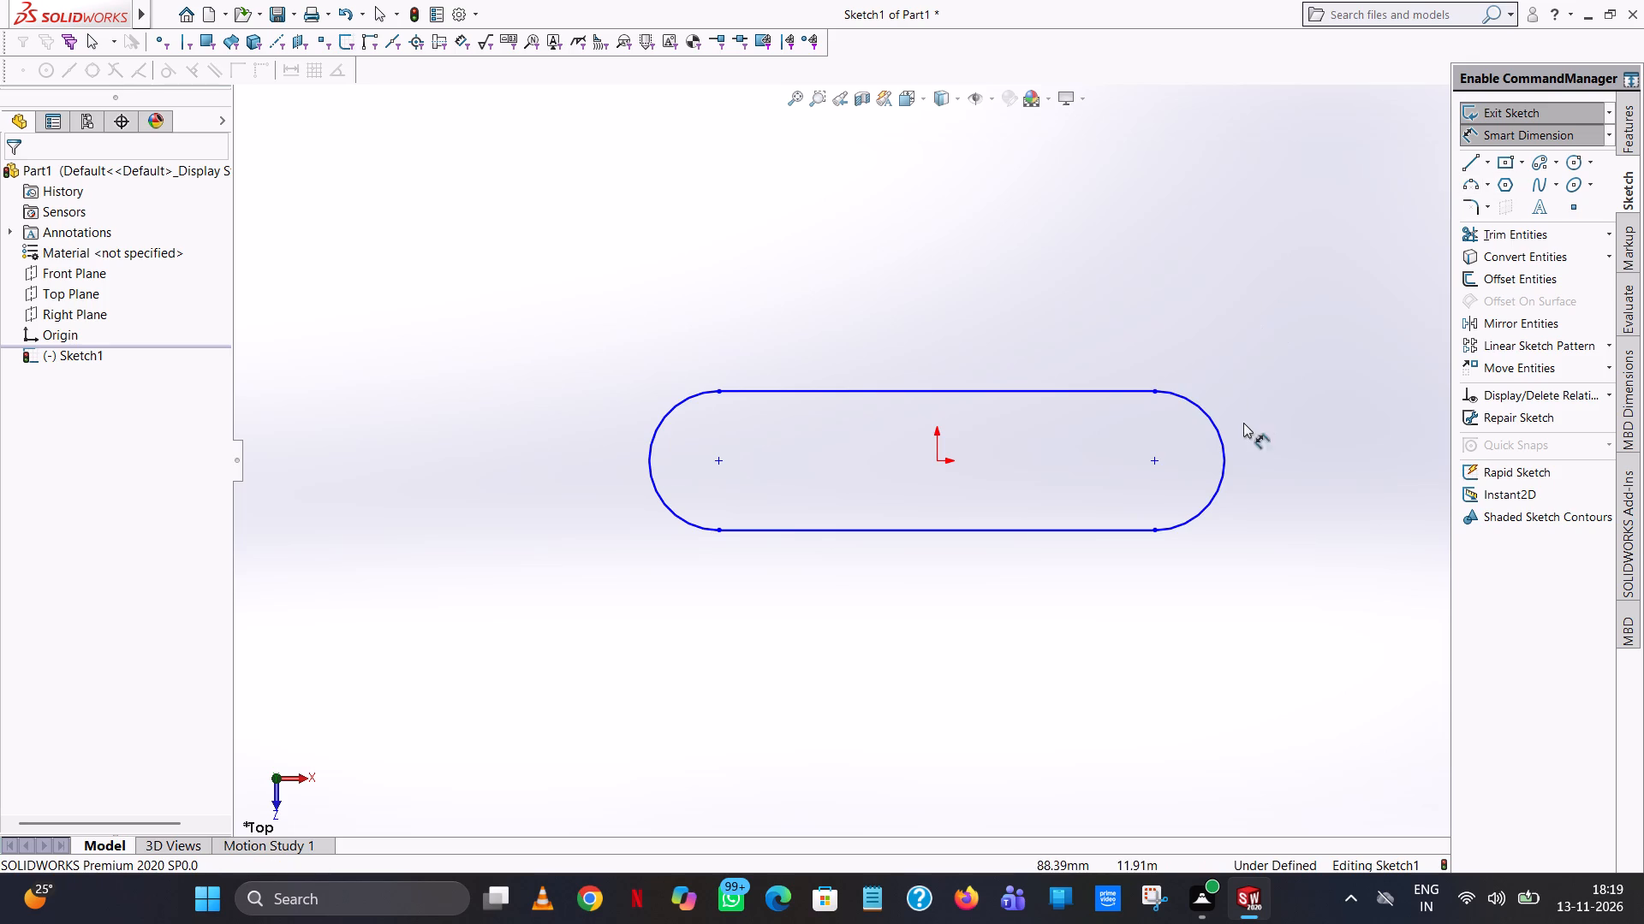
pyautogui.click(1225, 443)
pyautogui.click(1318, 228)
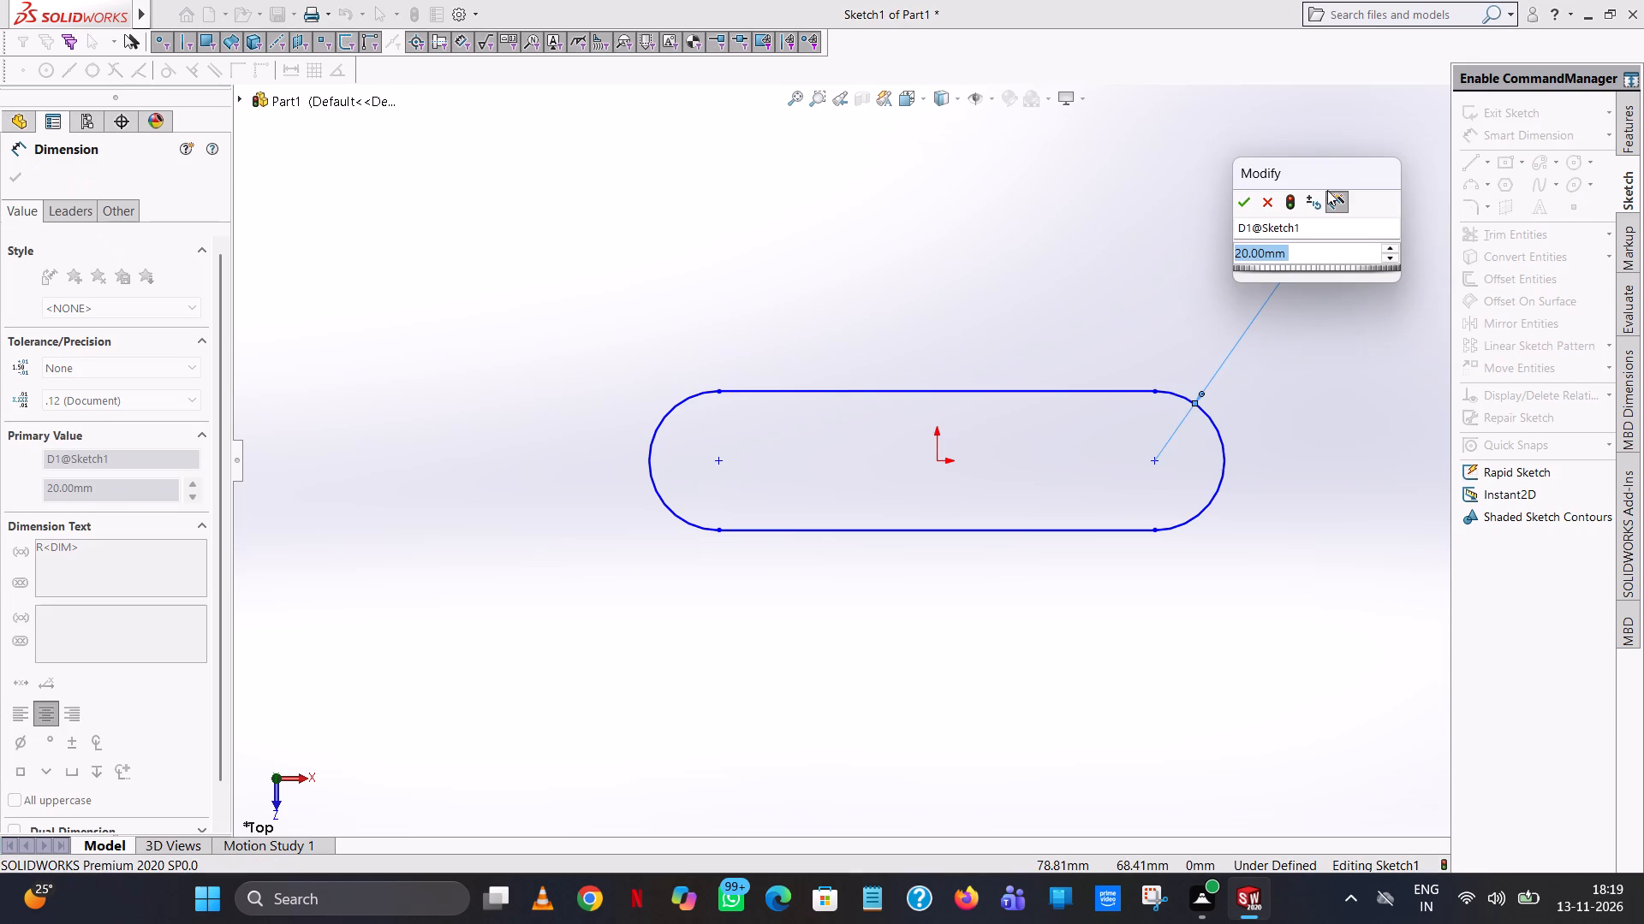
pyautogui.click(1247, 207)
pyautogui.click(694, 256)
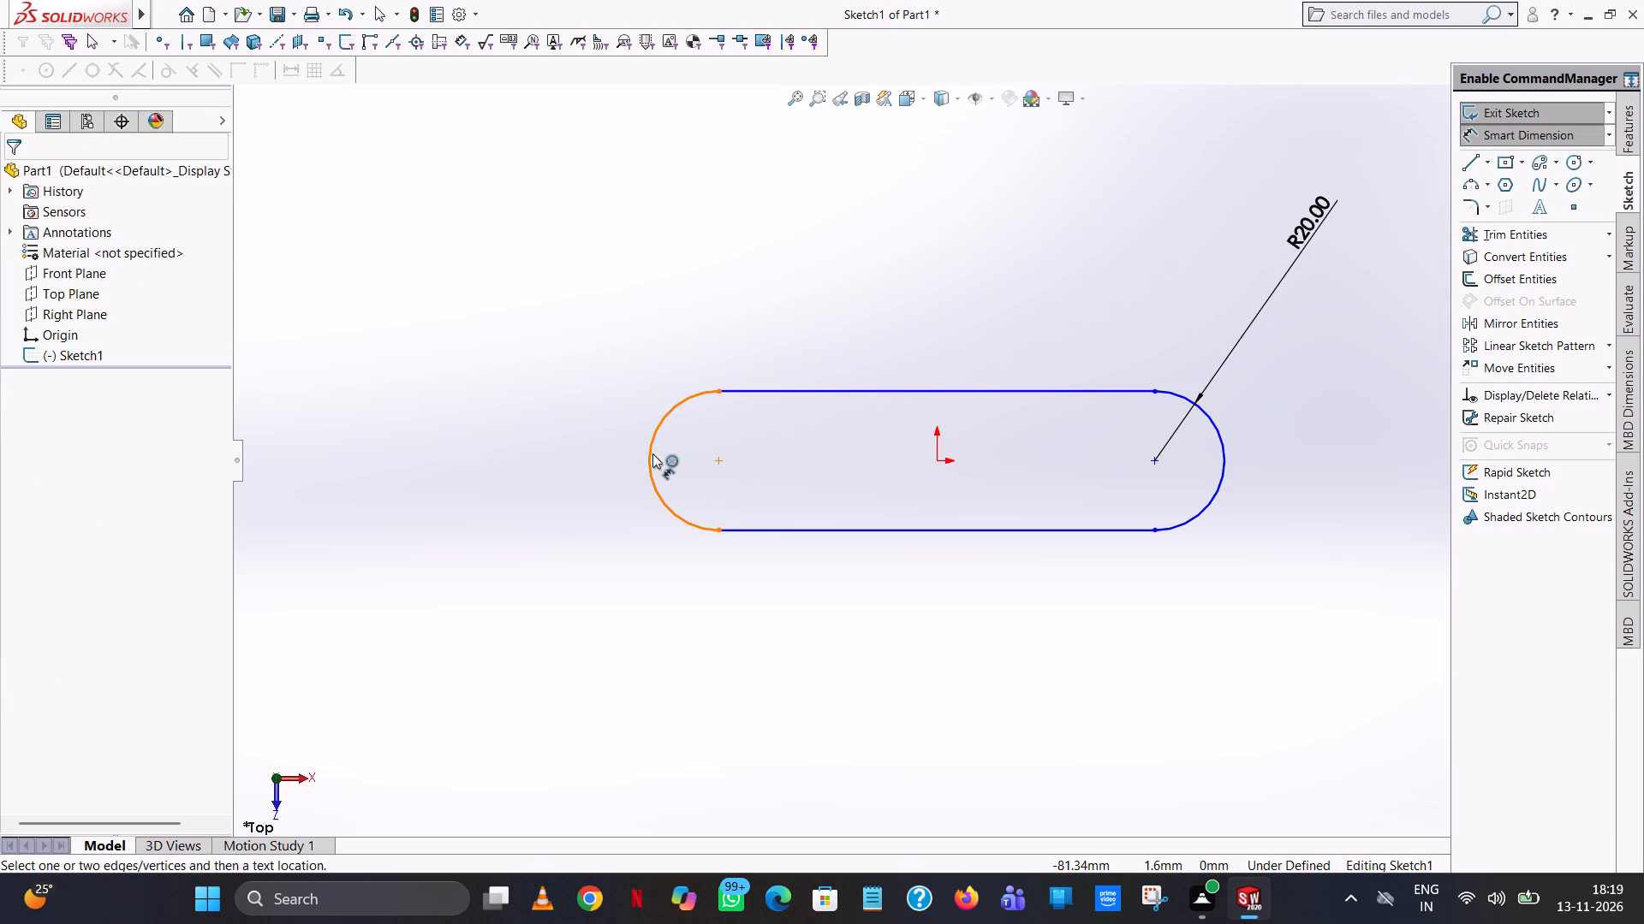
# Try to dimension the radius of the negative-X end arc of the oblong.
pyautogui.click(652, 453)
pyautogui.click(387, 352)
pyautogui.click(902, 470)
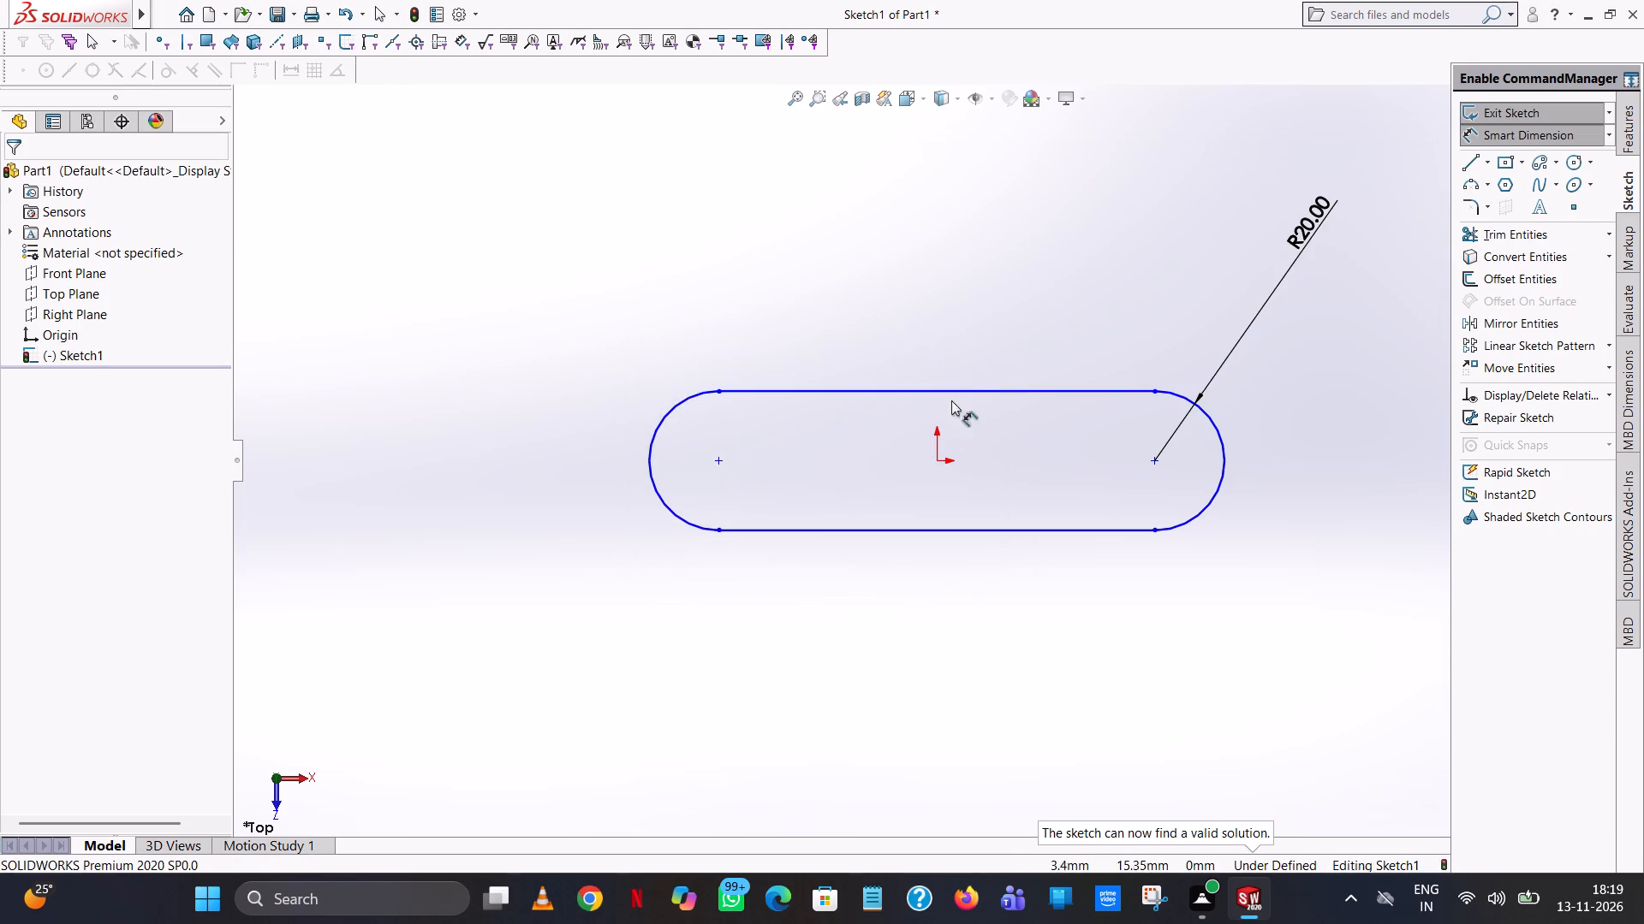
# Dimension the oblong's upper straight edge at 125 mm.
pyautogui.click(958, 387)
pyautogui.click(962, 255)
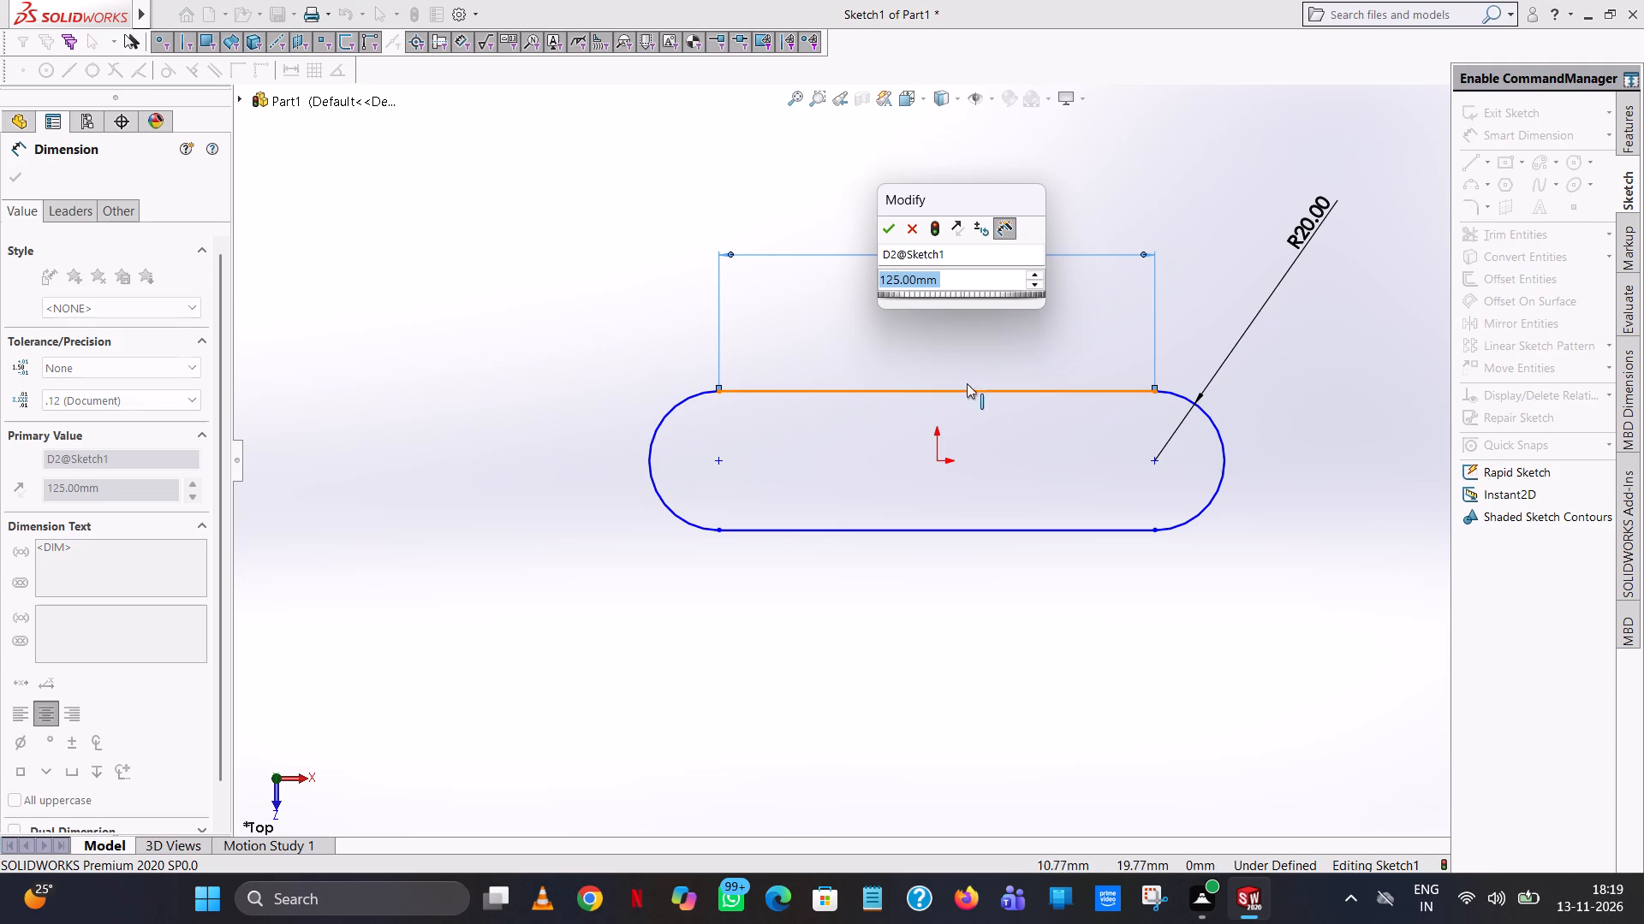
pyautogui.click(894, 226)
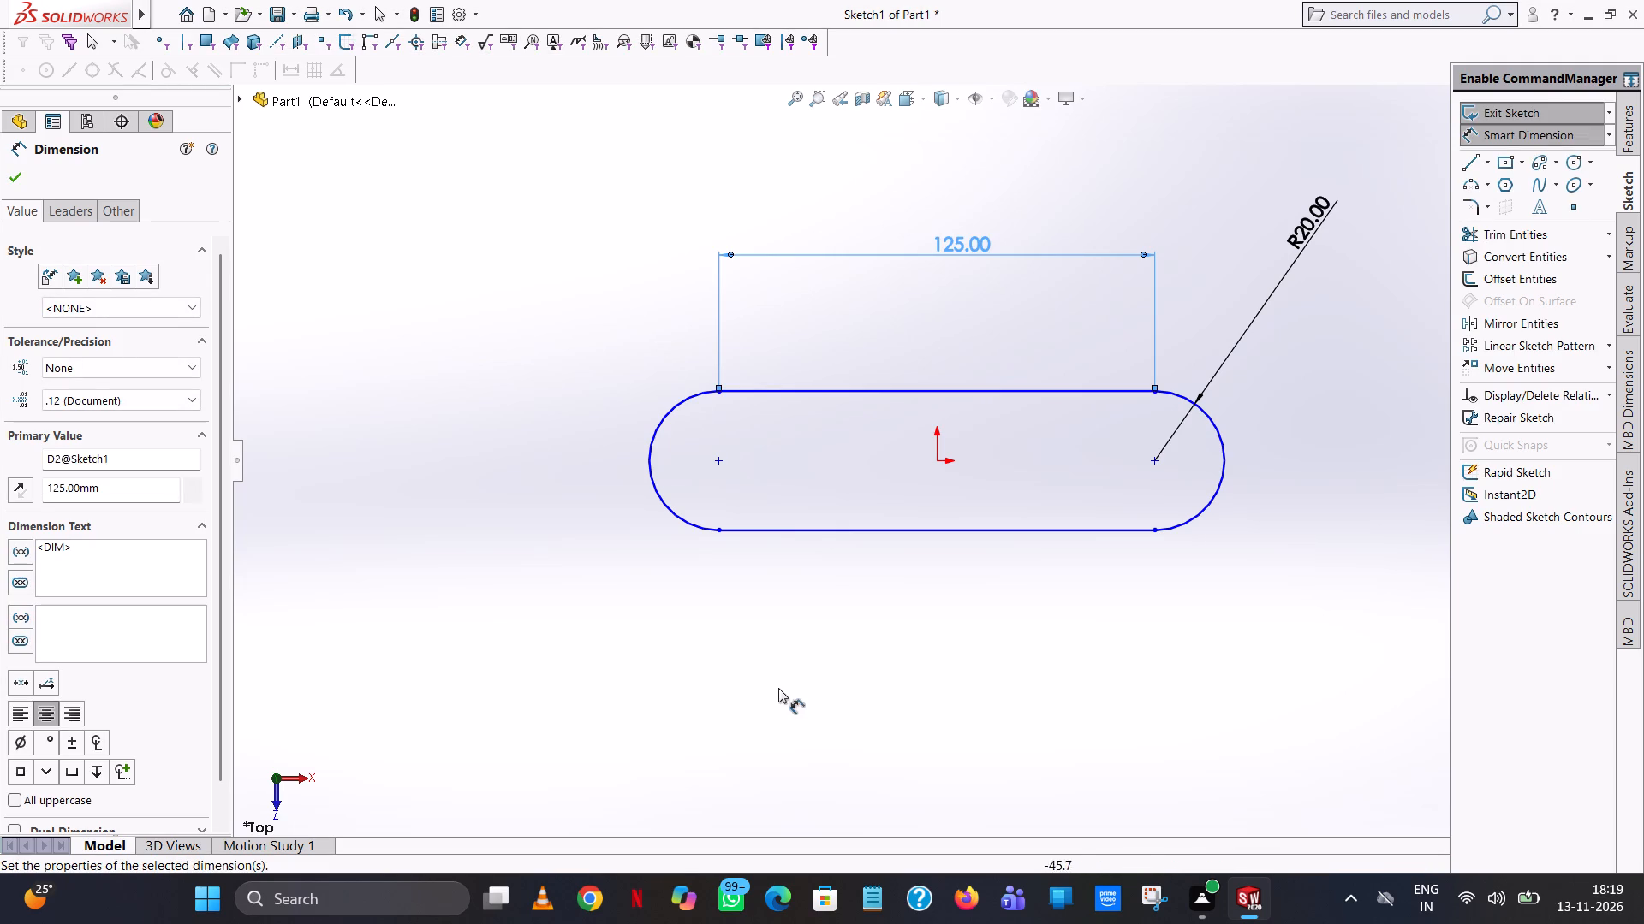
# Dimension each end arc's centre point horizontally from the origin at 62.5 mm.
pyautogui.click(715, 462)
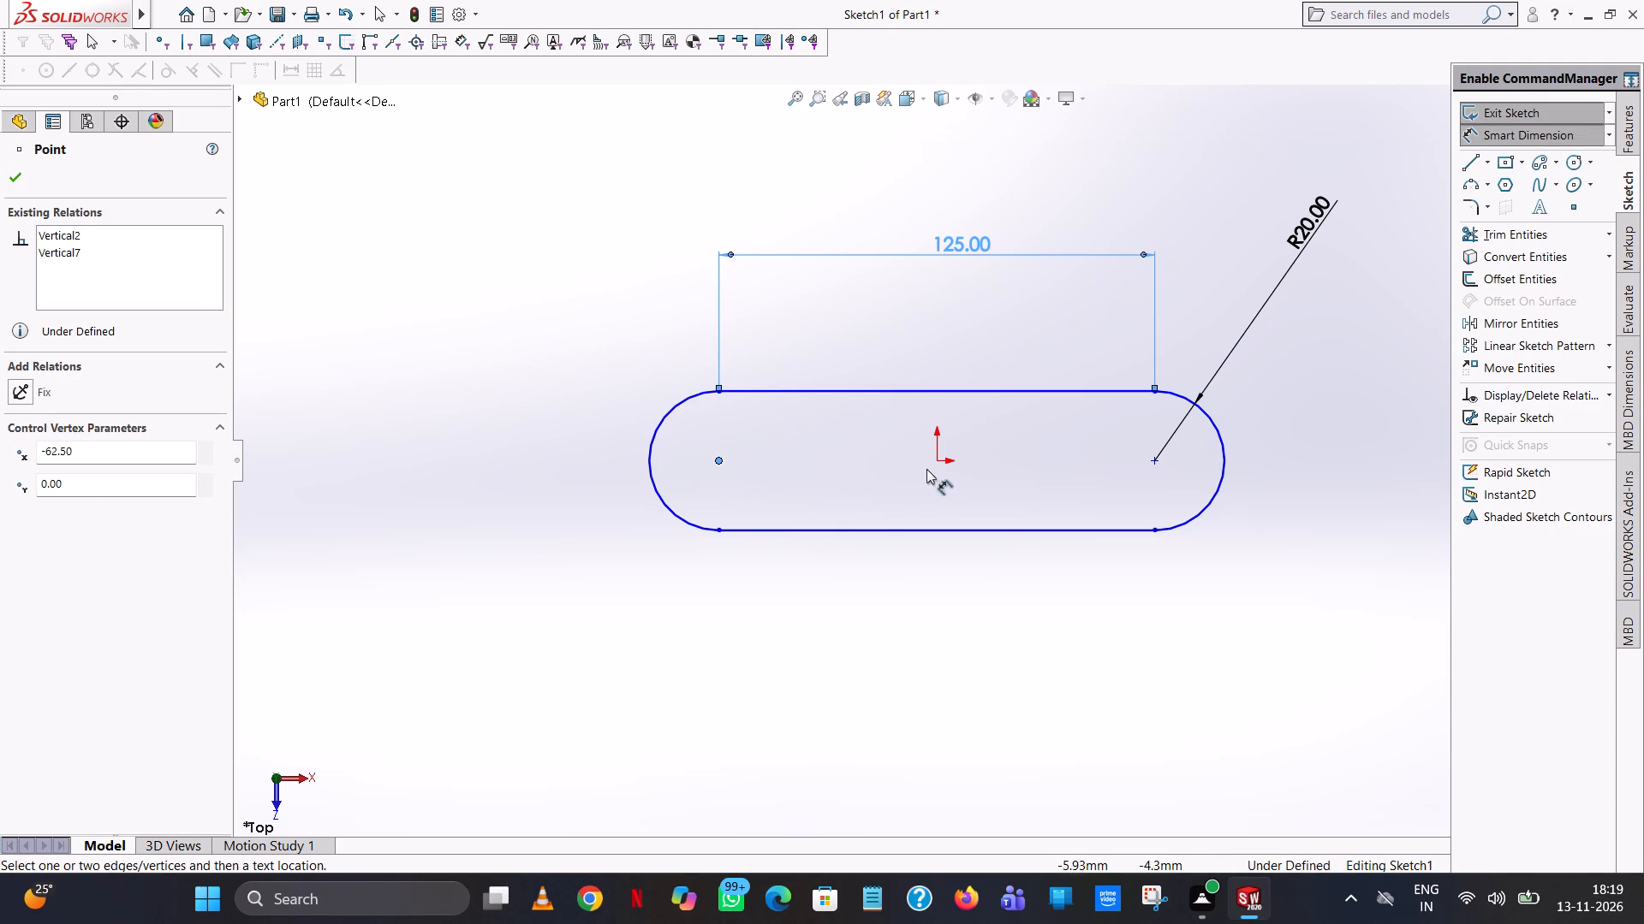
pyautogui.click(935, 462)
pyautogui.click(842, 634)
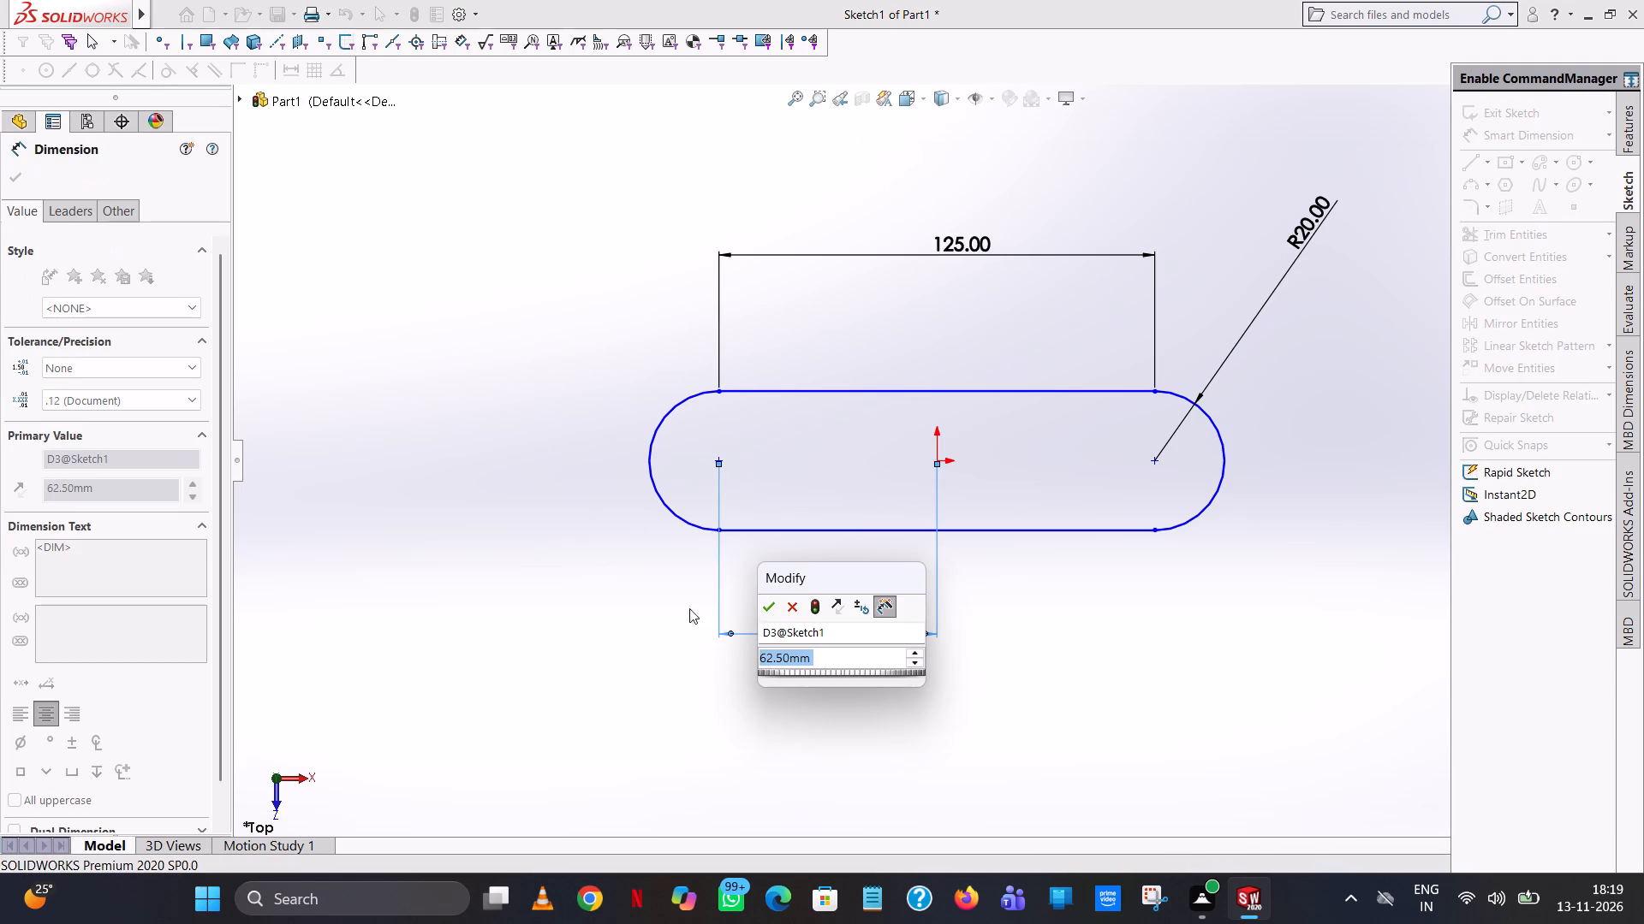
pyautogui.click(764, 610)
pyautogui.click(444, 296)
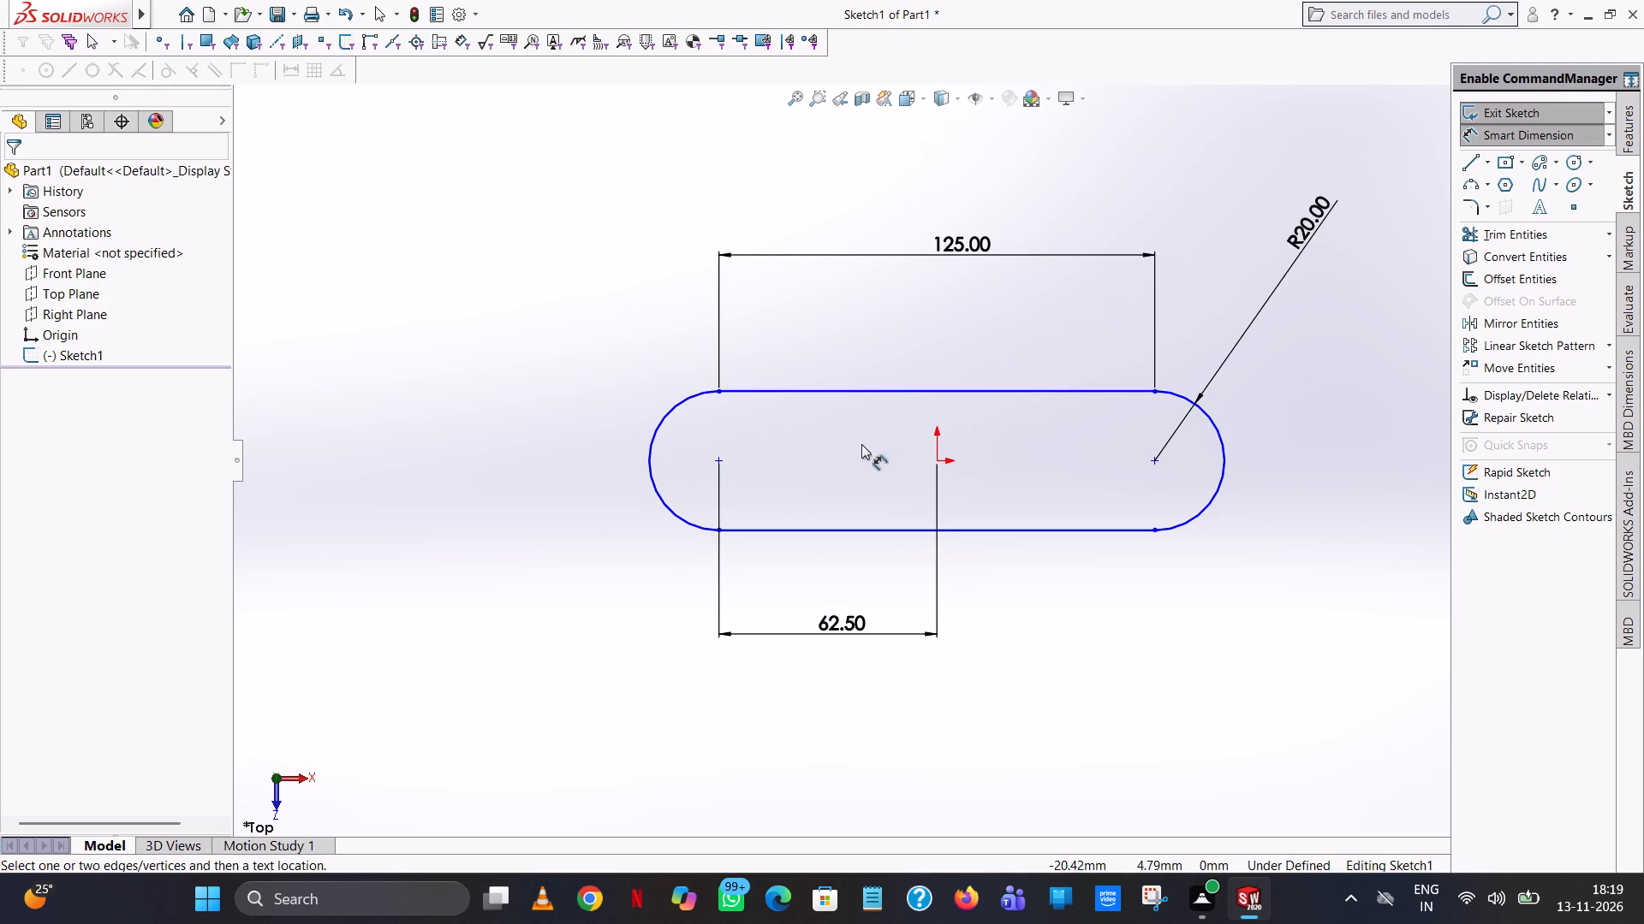
pyautogui.click(938, 459)
pyautogui.click(1153, 456)
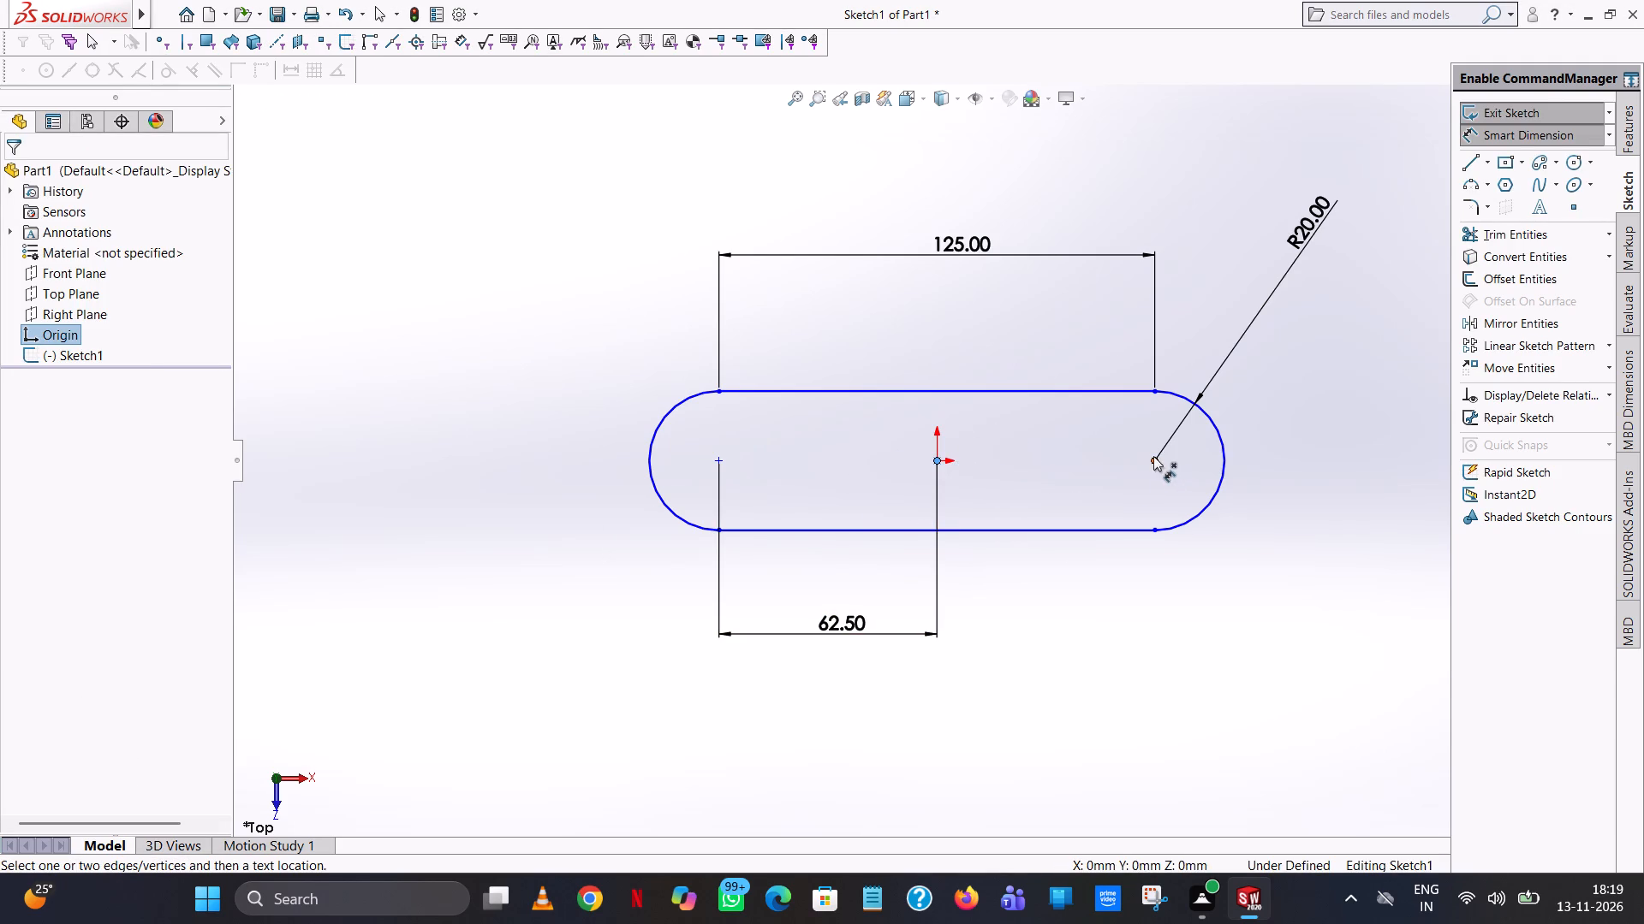
pyautogui.click(1056, 656)
pyautogui.click(989, 629)
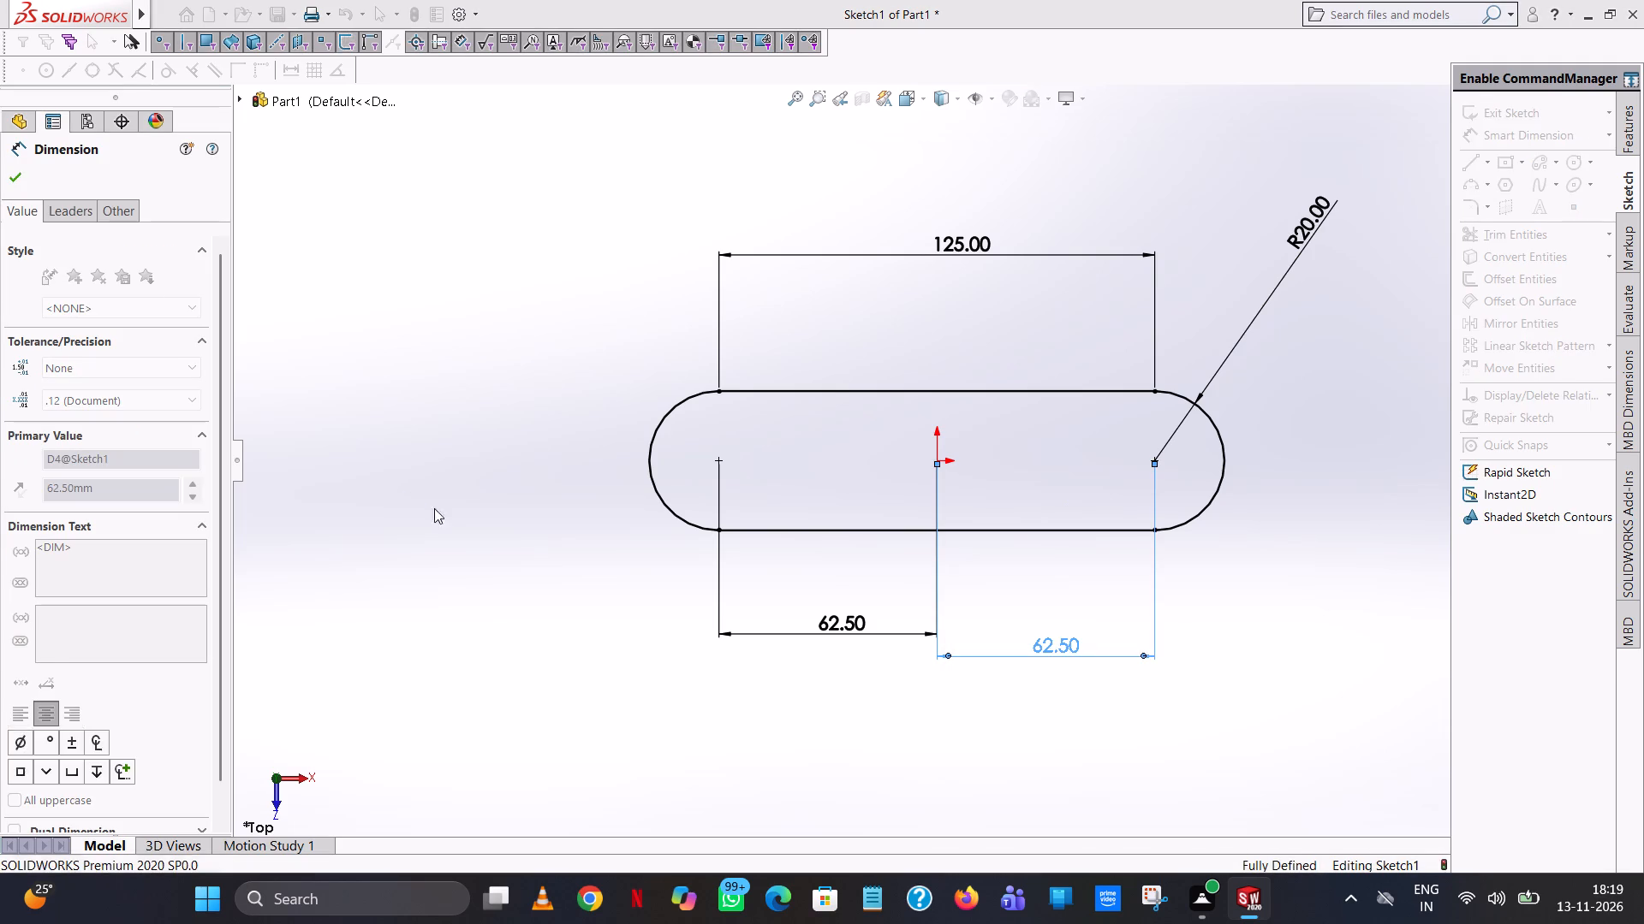
pyautogui.click(393, 453)
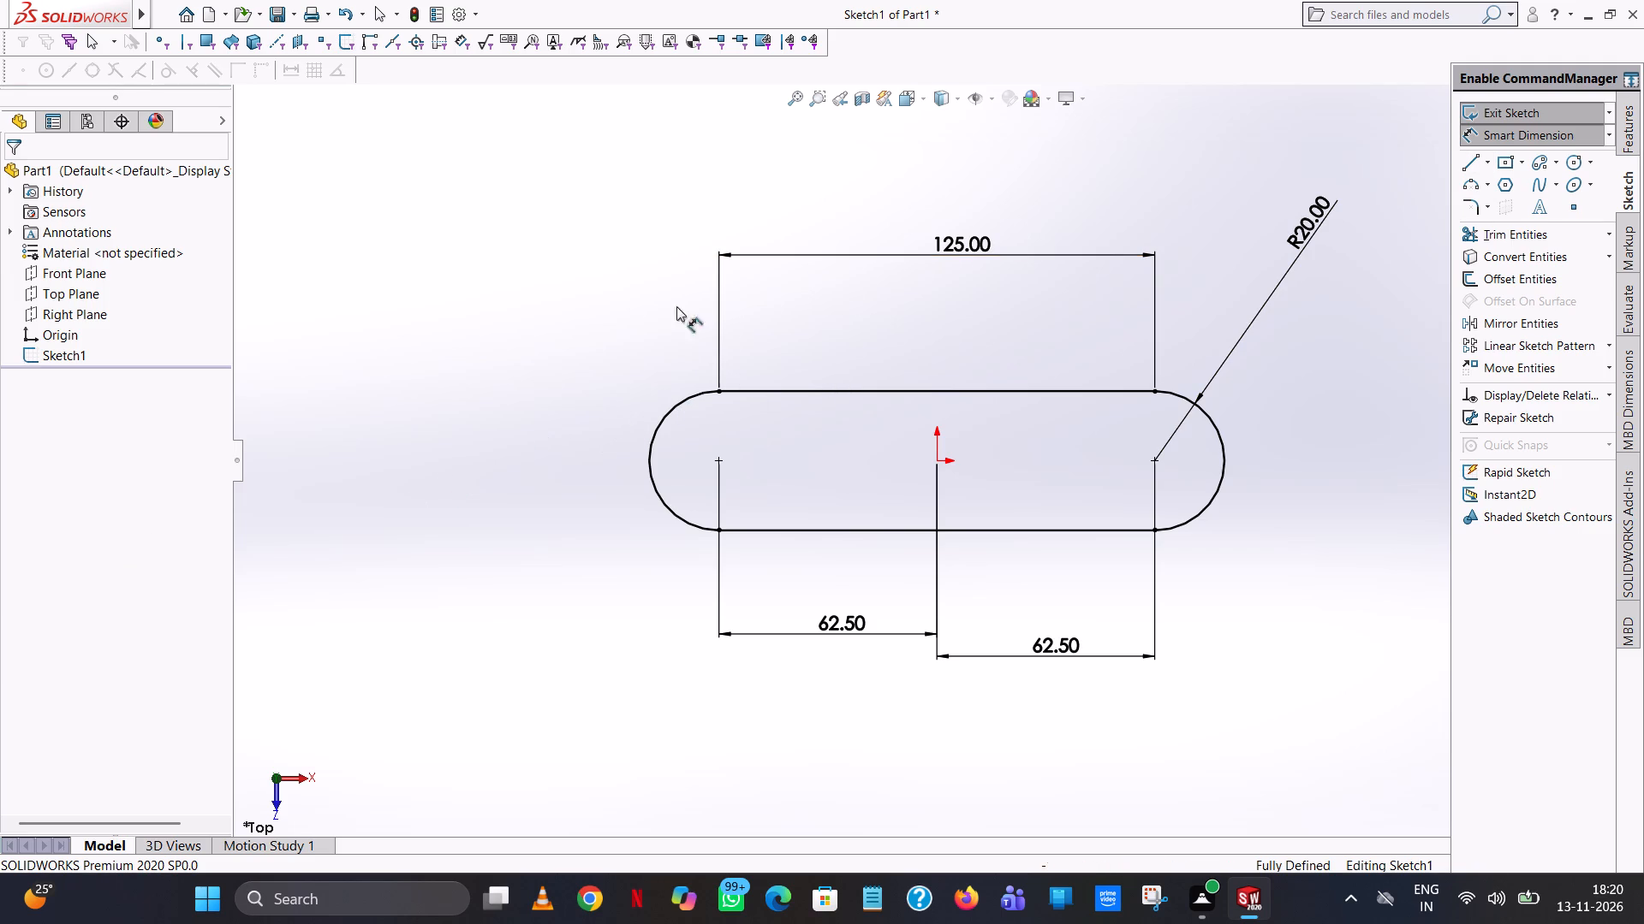
# Extrude the oblong profile as a blind boss 13 mm deep to form the base.
pyautogui.click(1627, 113)
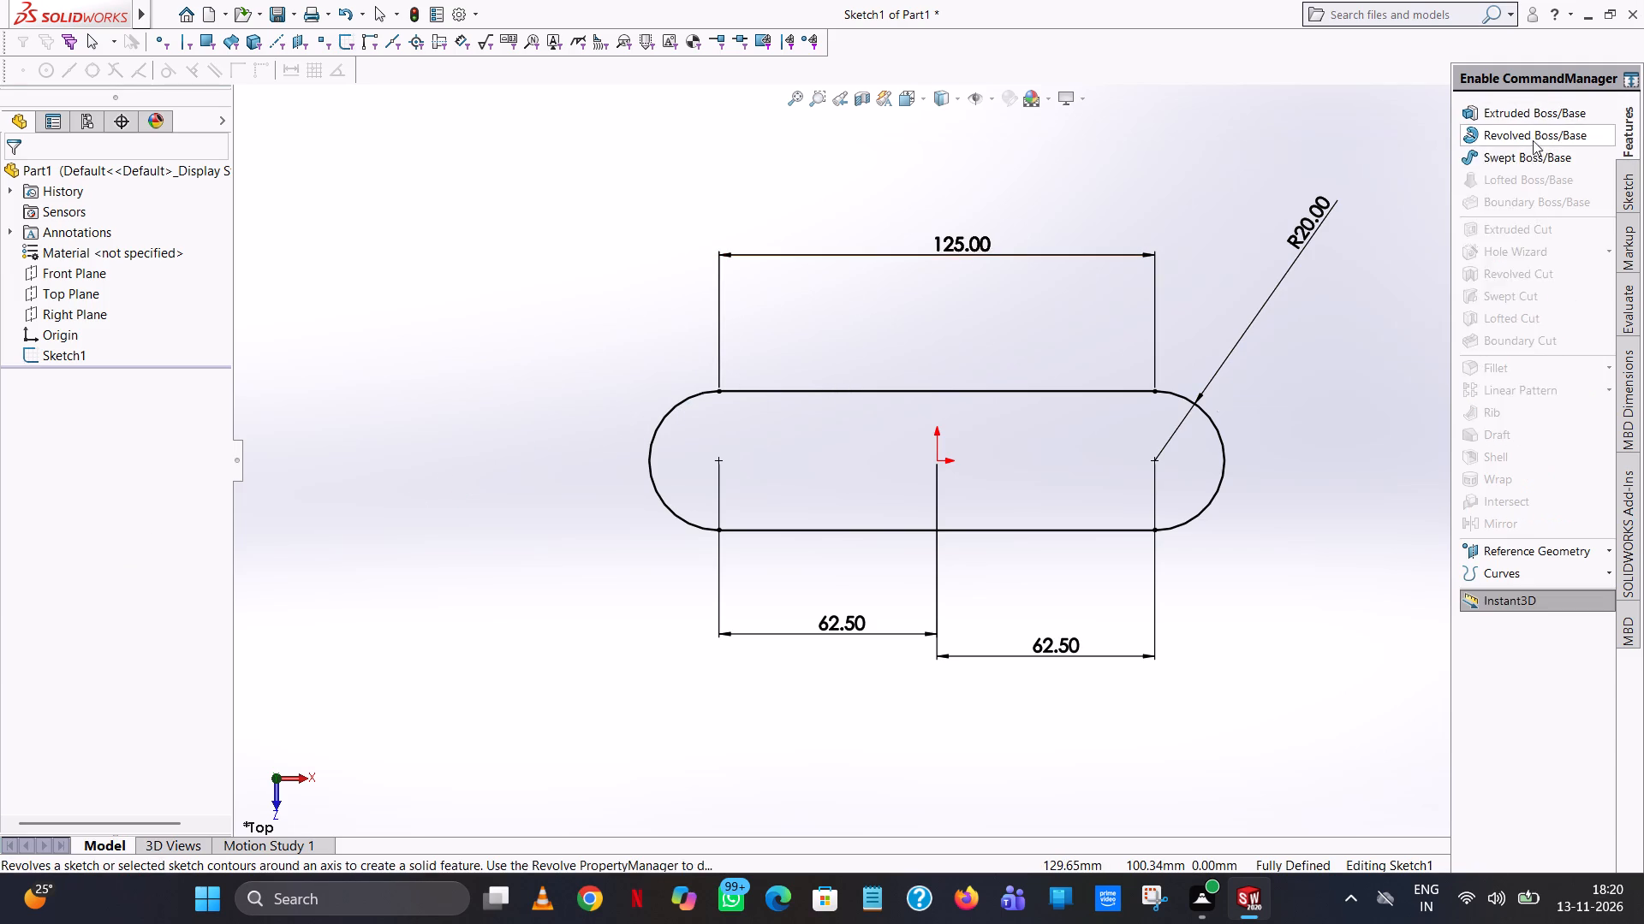
pyautogui.click(1524, 115)
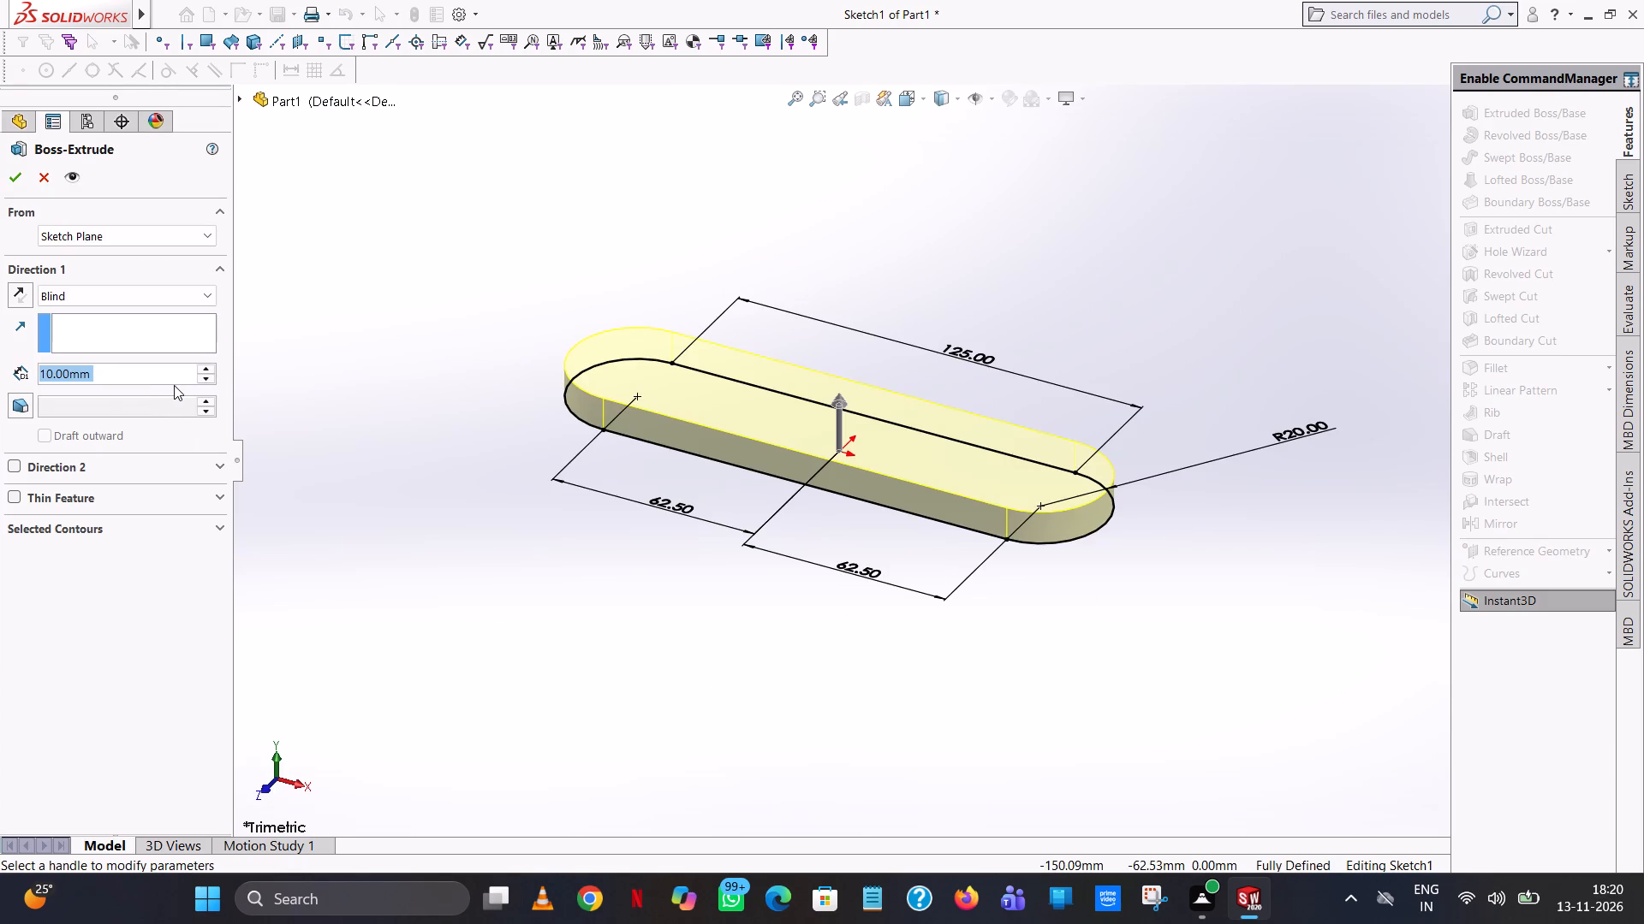
pyautogui.write('13')
pyautogui.press('Return')
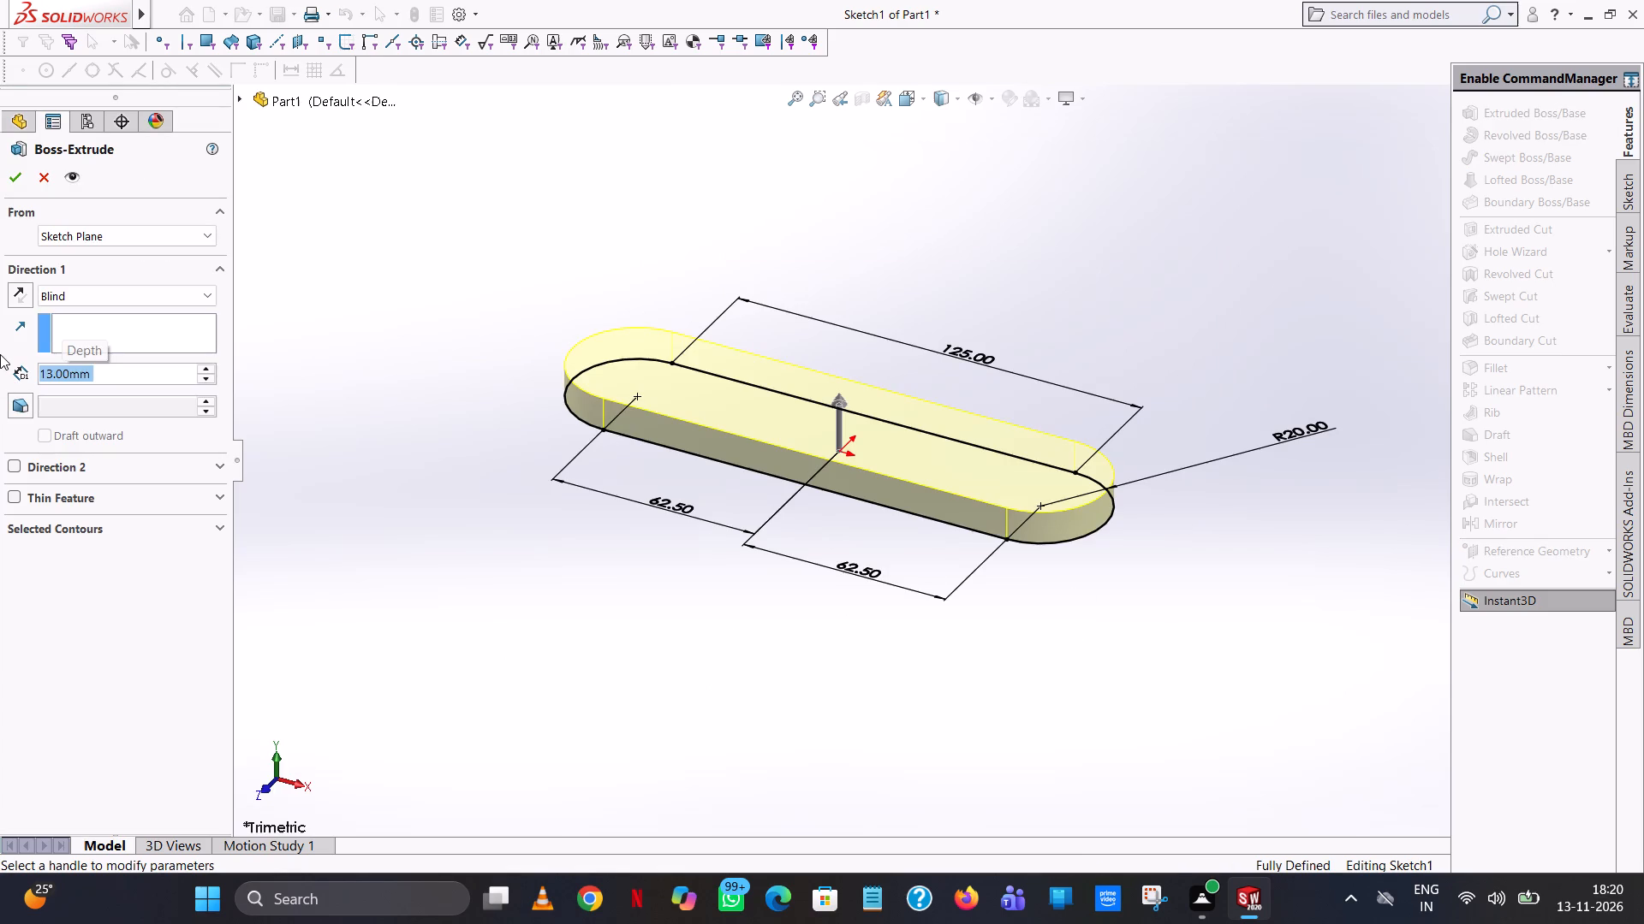
pyautogui.click(19, 185)
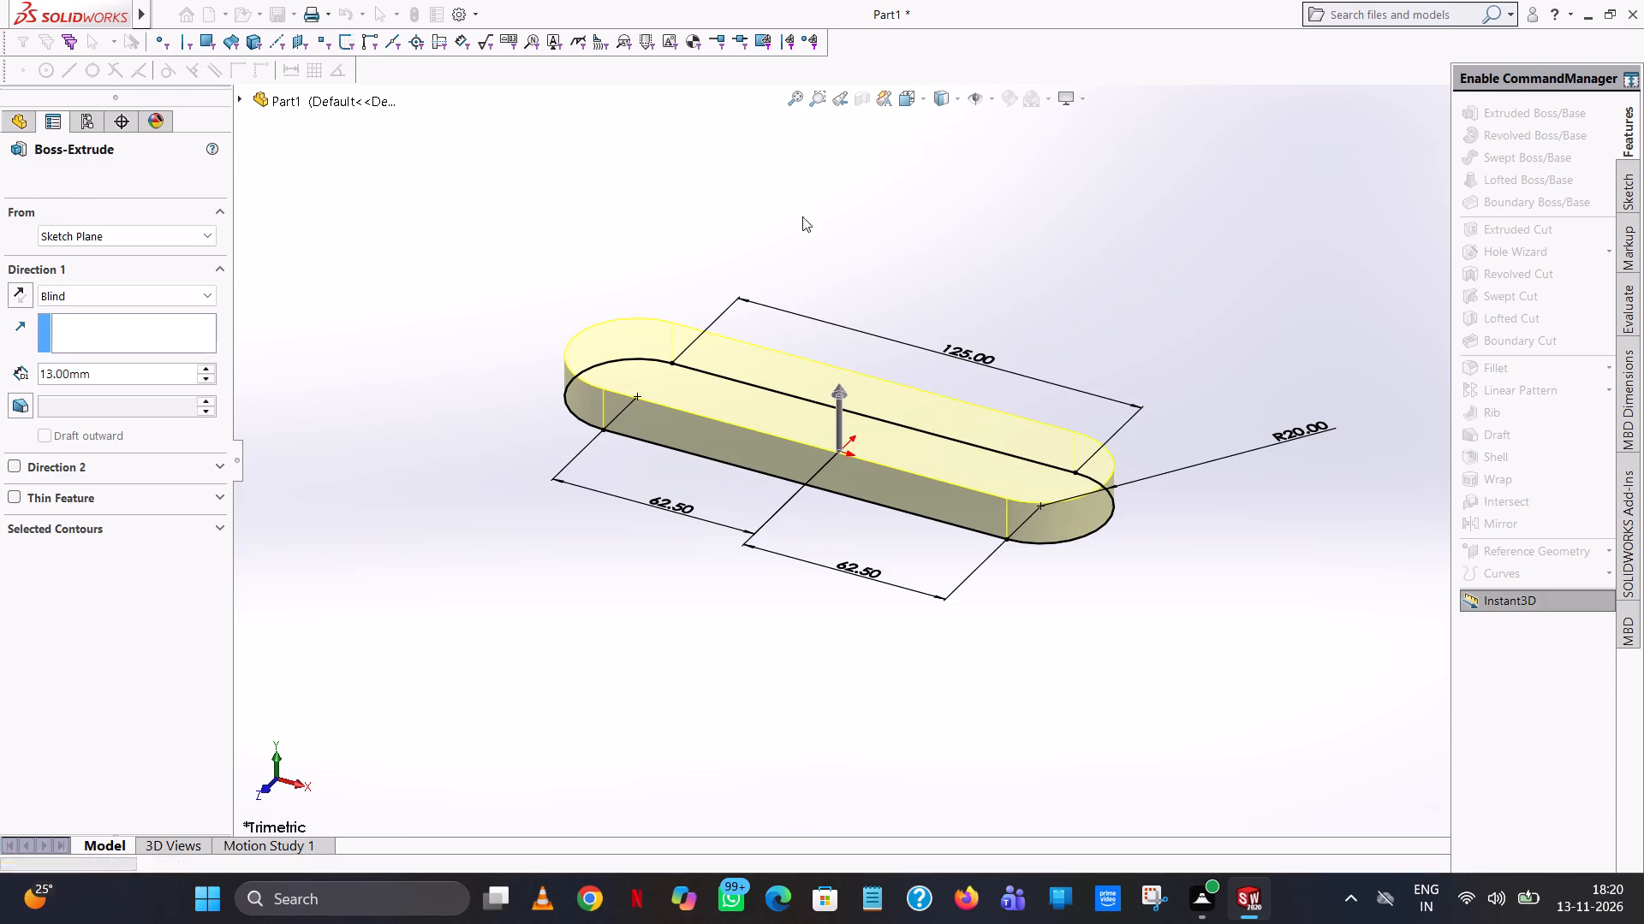
pyautogui.click(1066, 219)
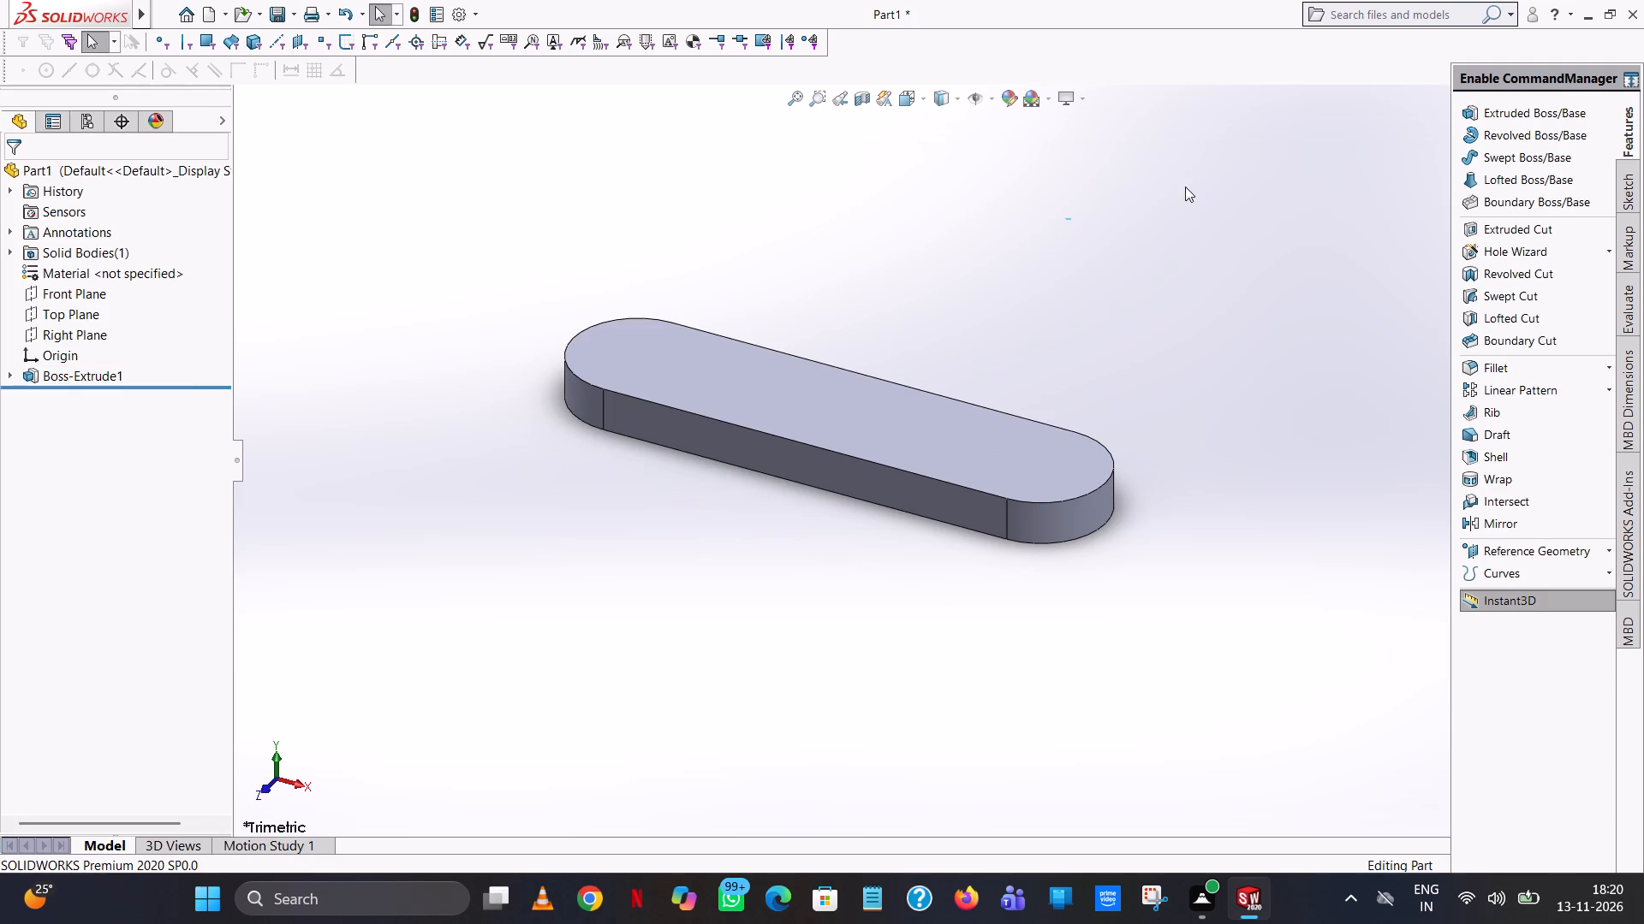
# Start an Extruded Cut sketch on the base's top face and draw a 10 mm radius circle concentric with the positive-X end arc.
pyautogui.scroll(2, 983, 533)
pyautogui.moveTo(983, 533); pyautogui.dragTo(1041, 597, button='middle')
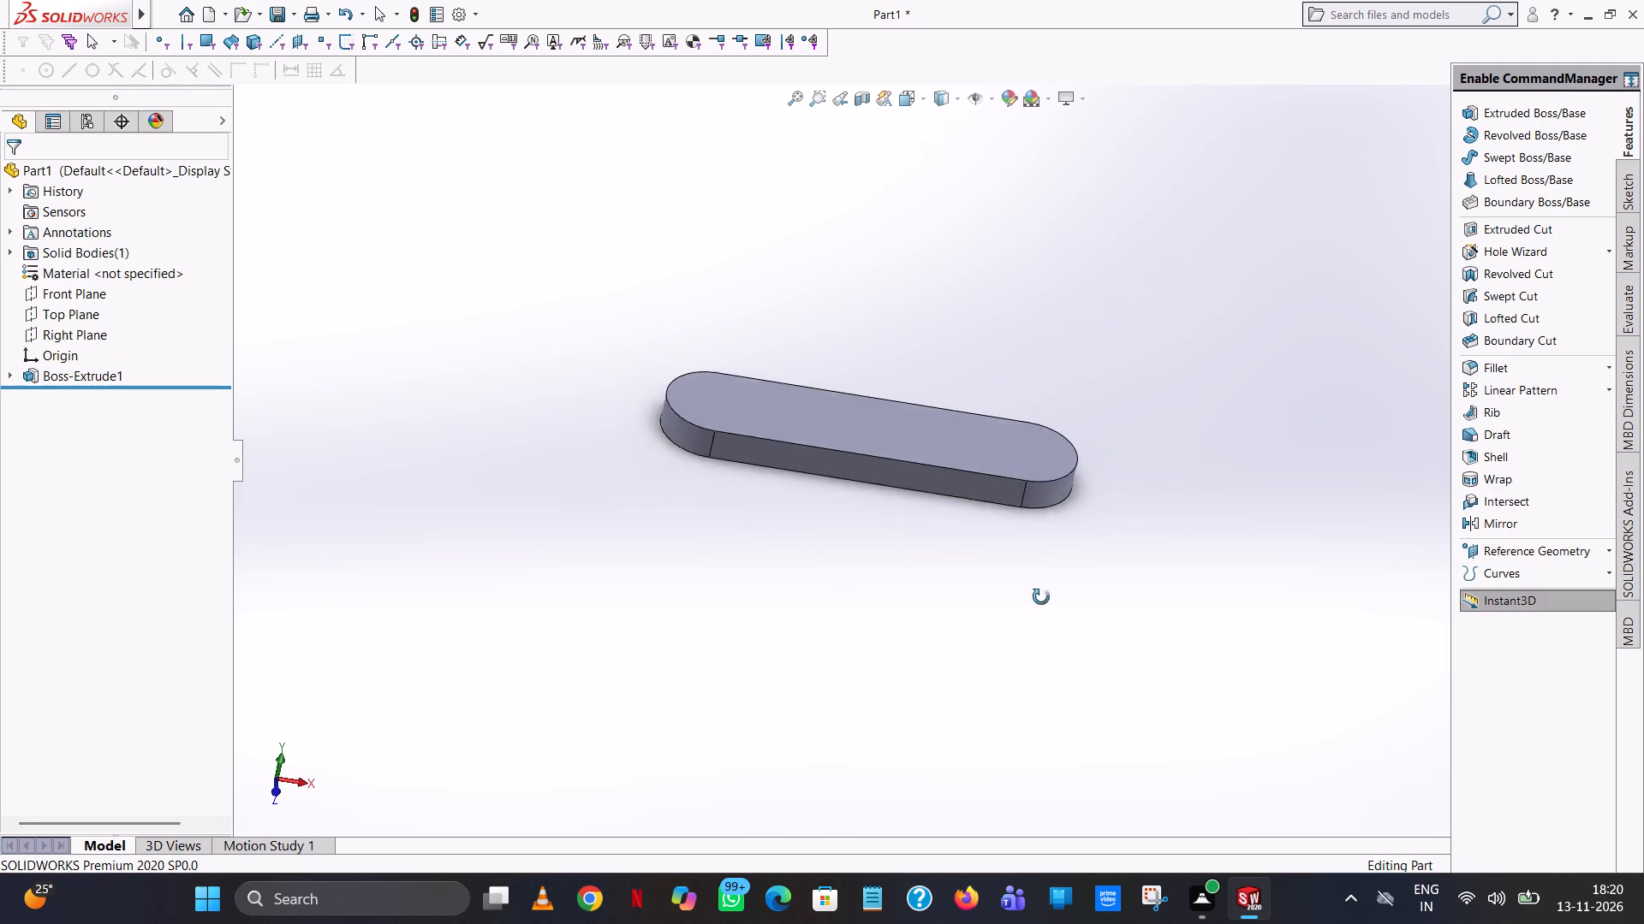
pyautogui.moveTo(1041, 597); pyautogui.dragTo(1038, 791, button='middle')
pyautogui.click(1563, 225)
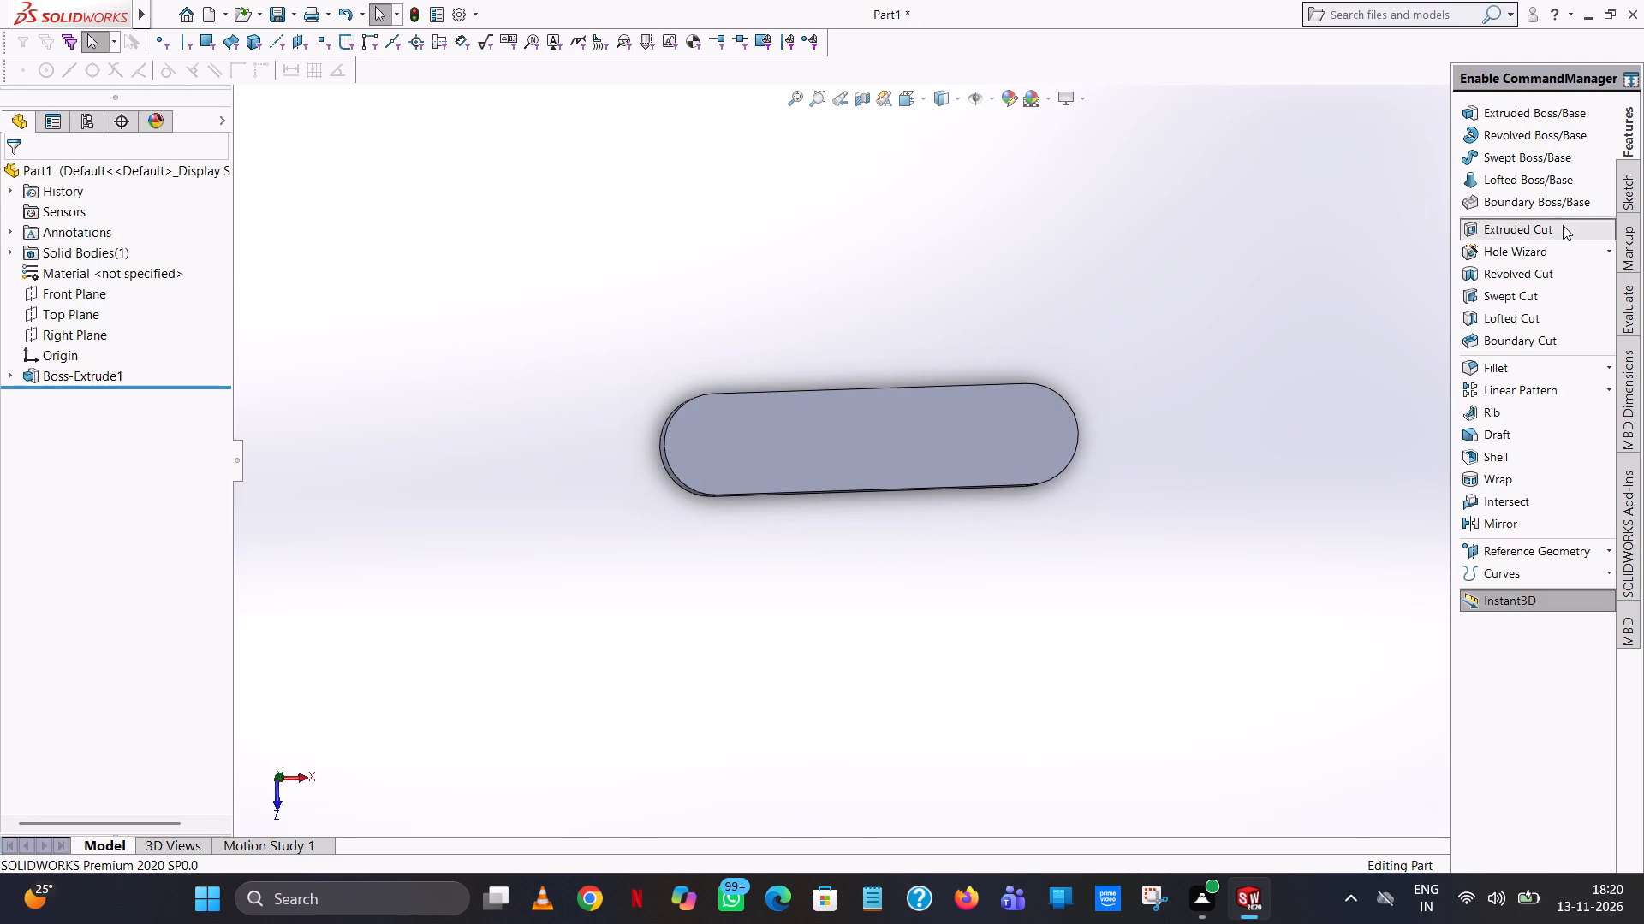
pyautogui.click(850, 435)
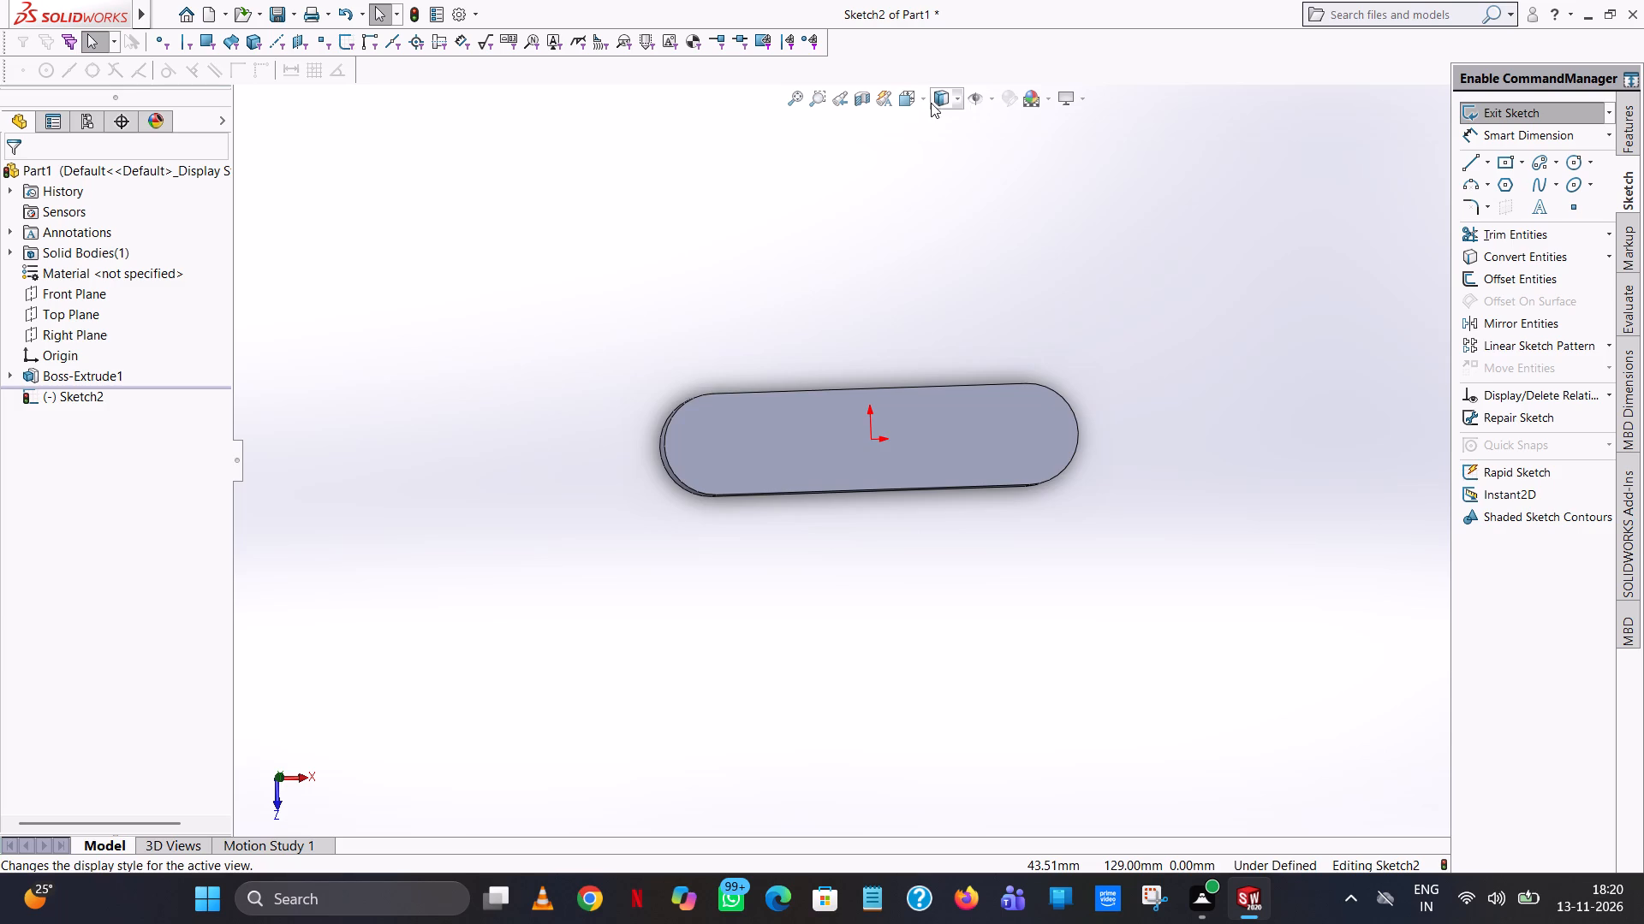
pyautogui.click(925, 101)
pyautogui.click(1008, 199)
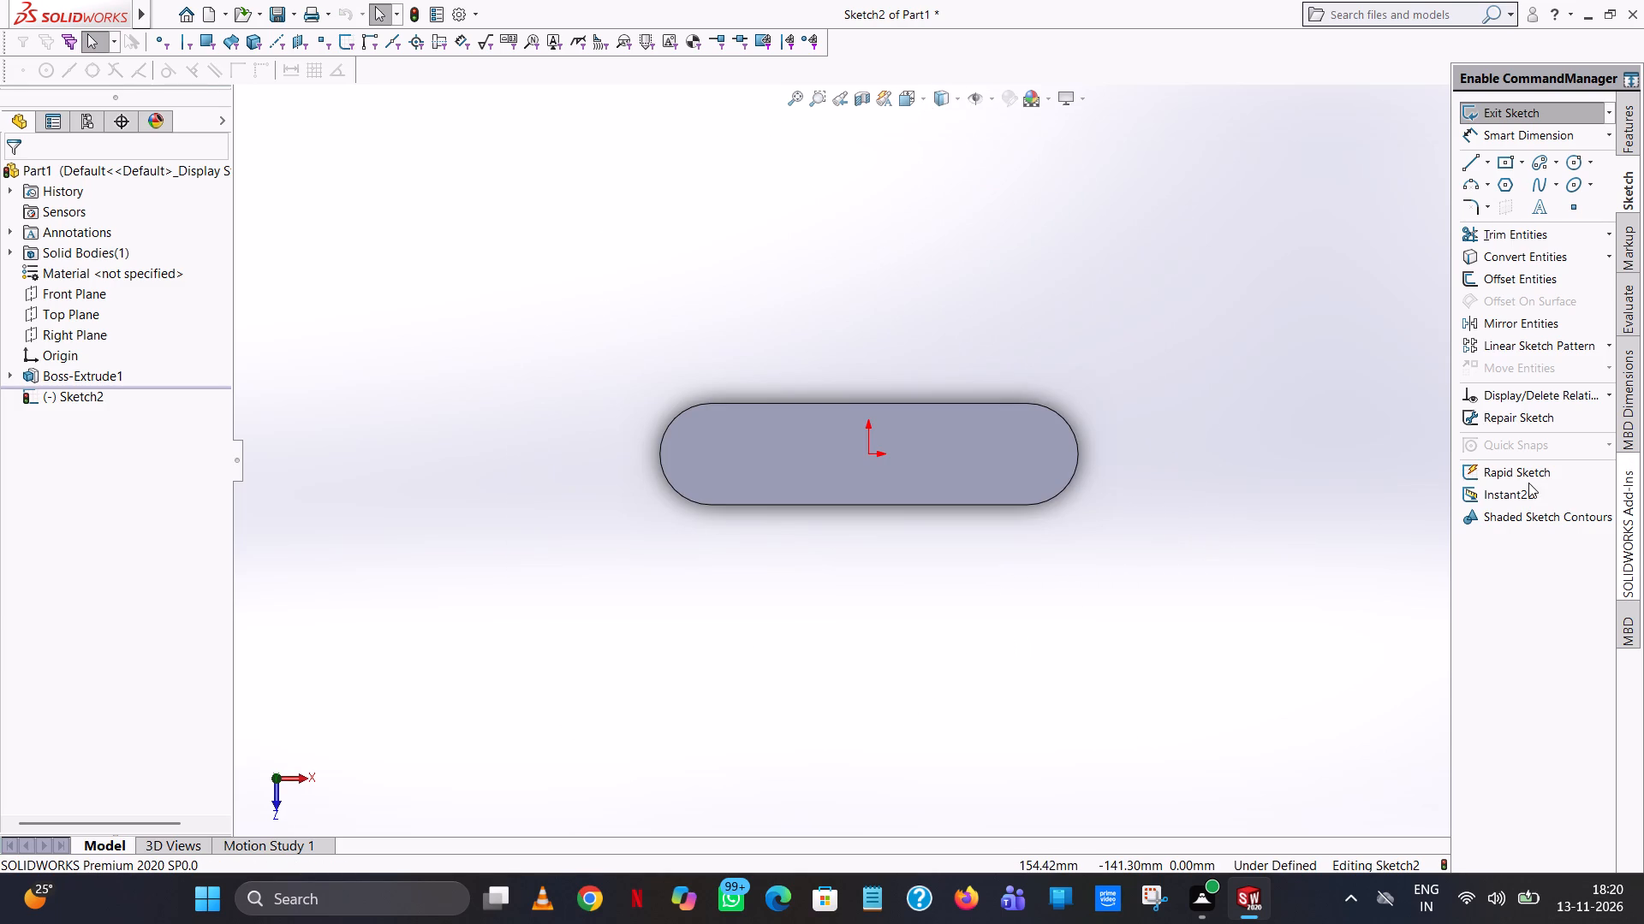
pyautogui.click(1574, 160)
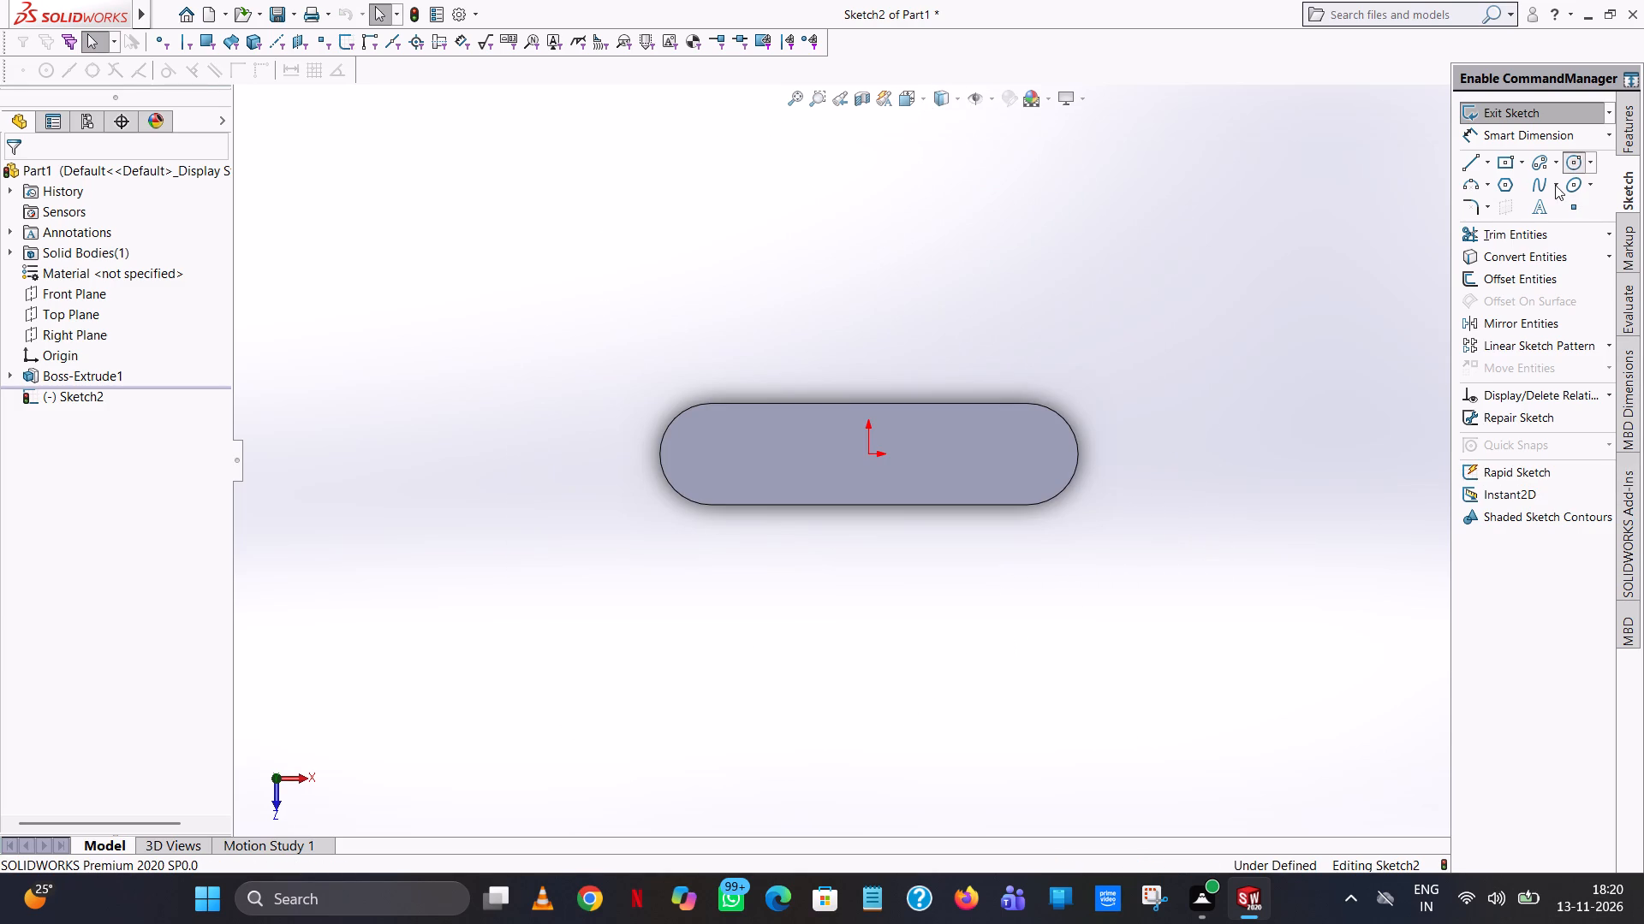
pyautogui.scroll(-6, 1061, 449)
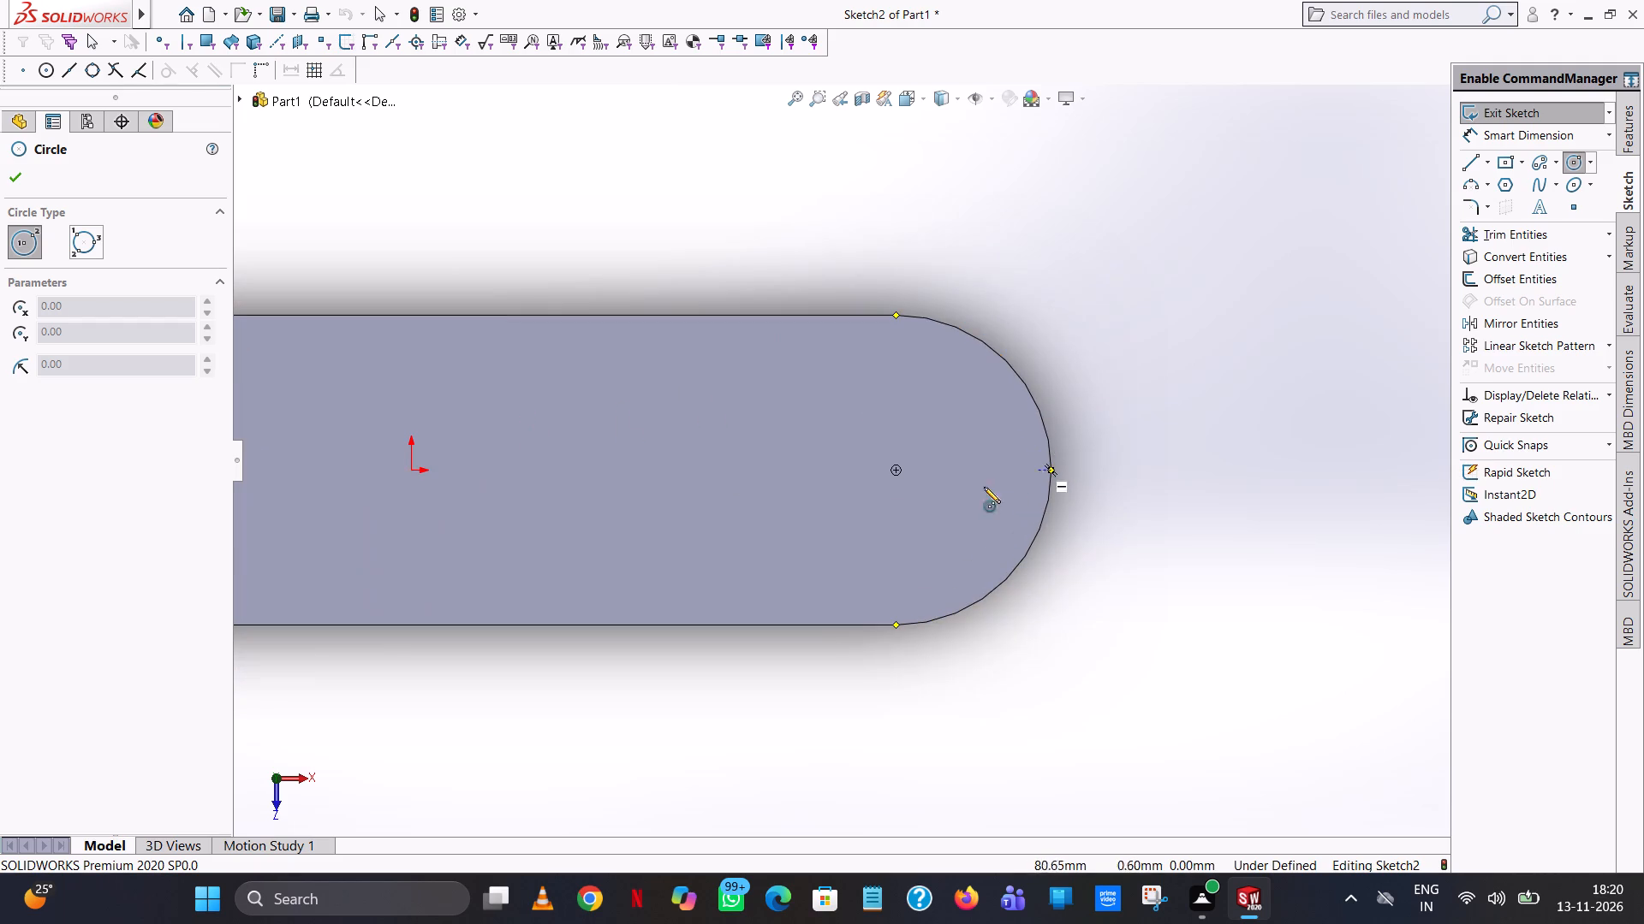
pyautogui.click(895, 471)
pyautogui.click(933, 414)
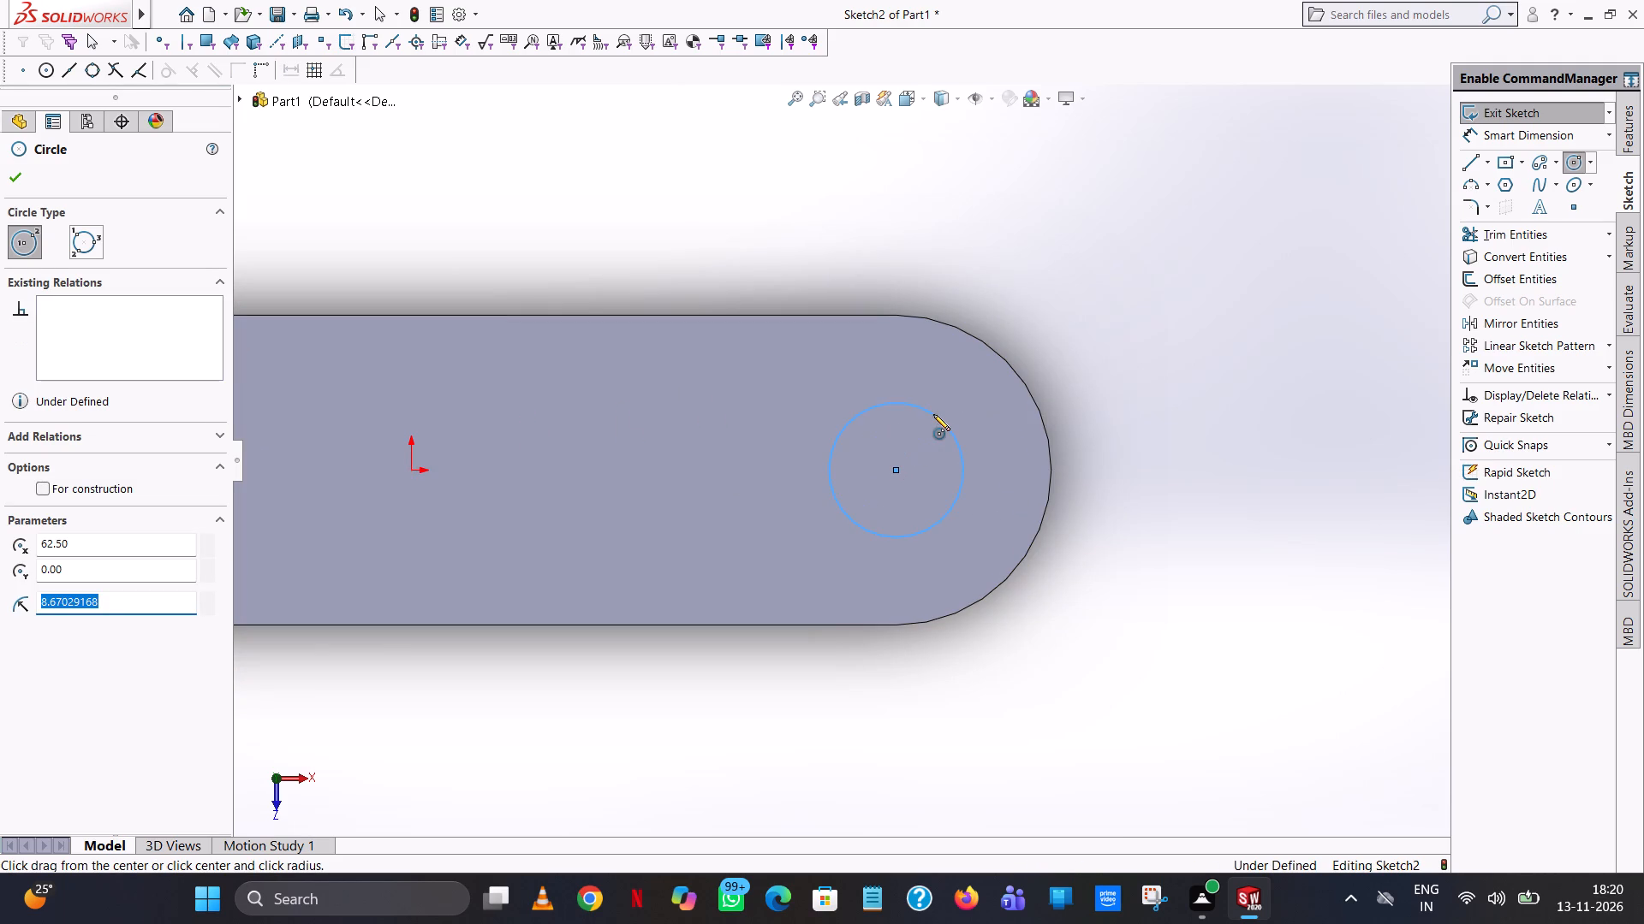
pyautogui.write('10')
pyautogui.press('Return')
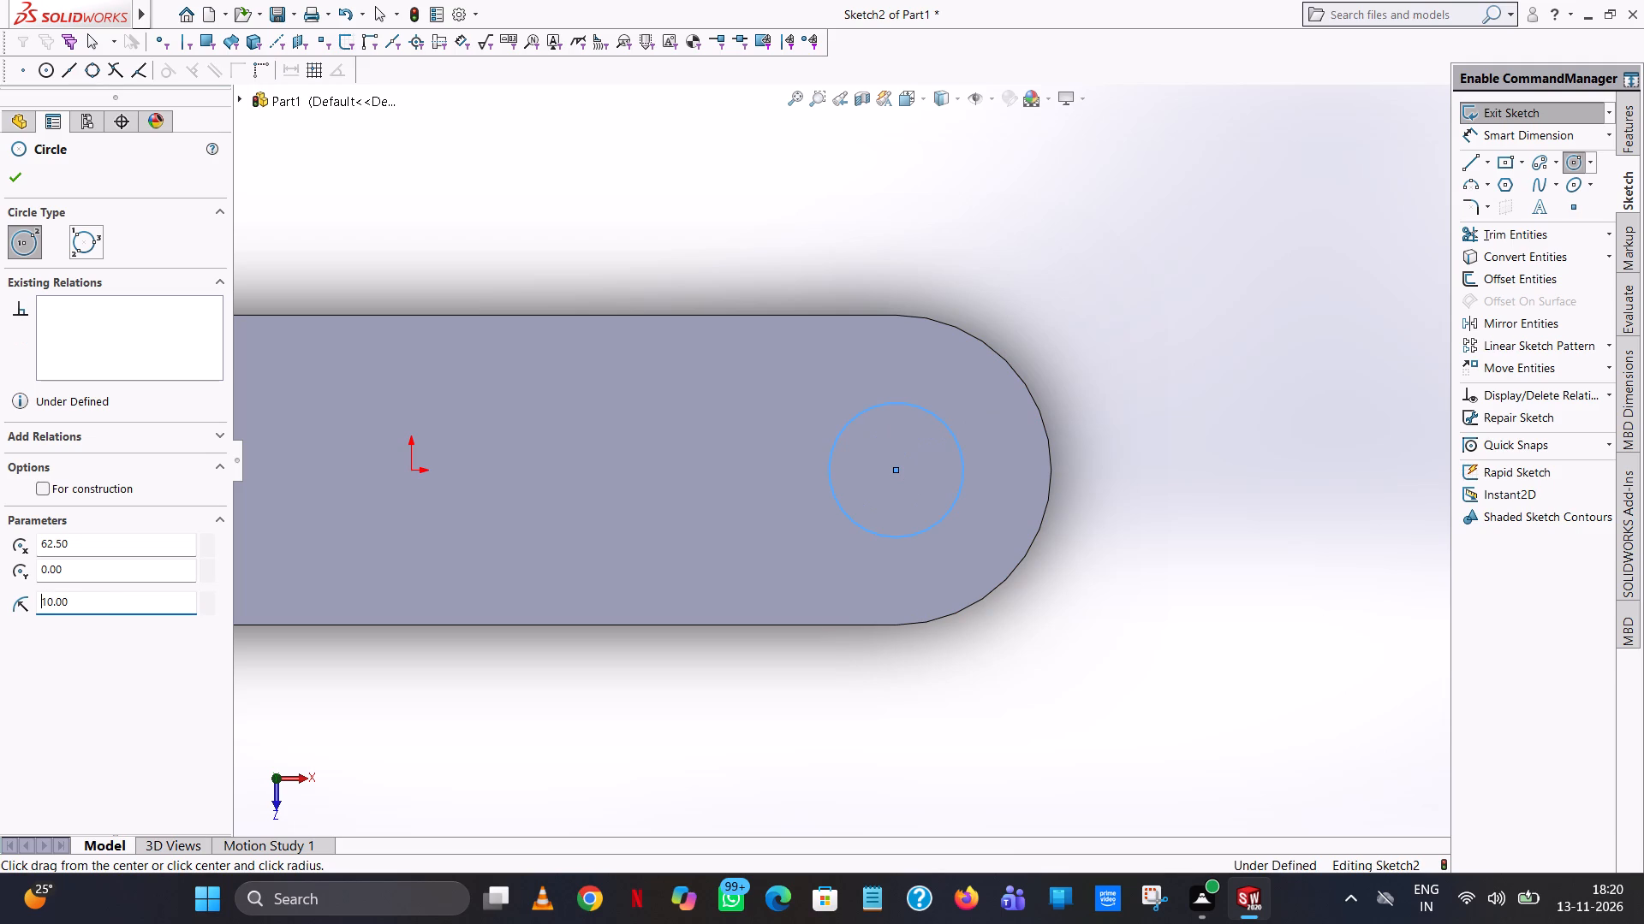
# Draw a matching 10 mm radius circle concentric with the negative-X end arc.
pyautogui.scroll(6, 933, 414)
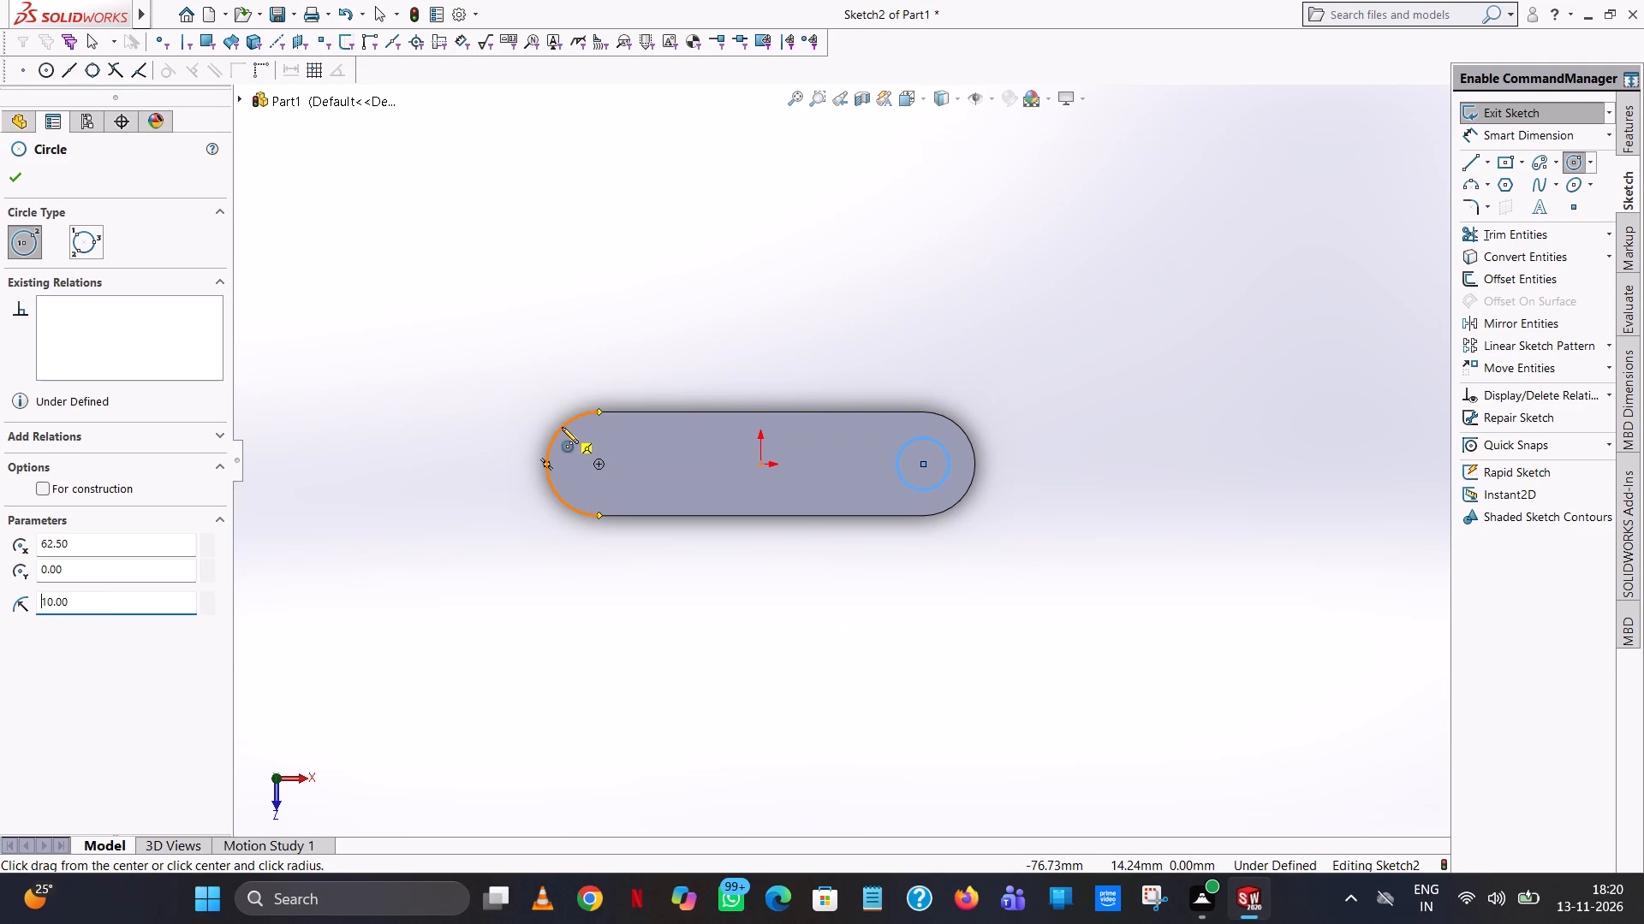
pyautogui.scroll(-6, 562, 427)
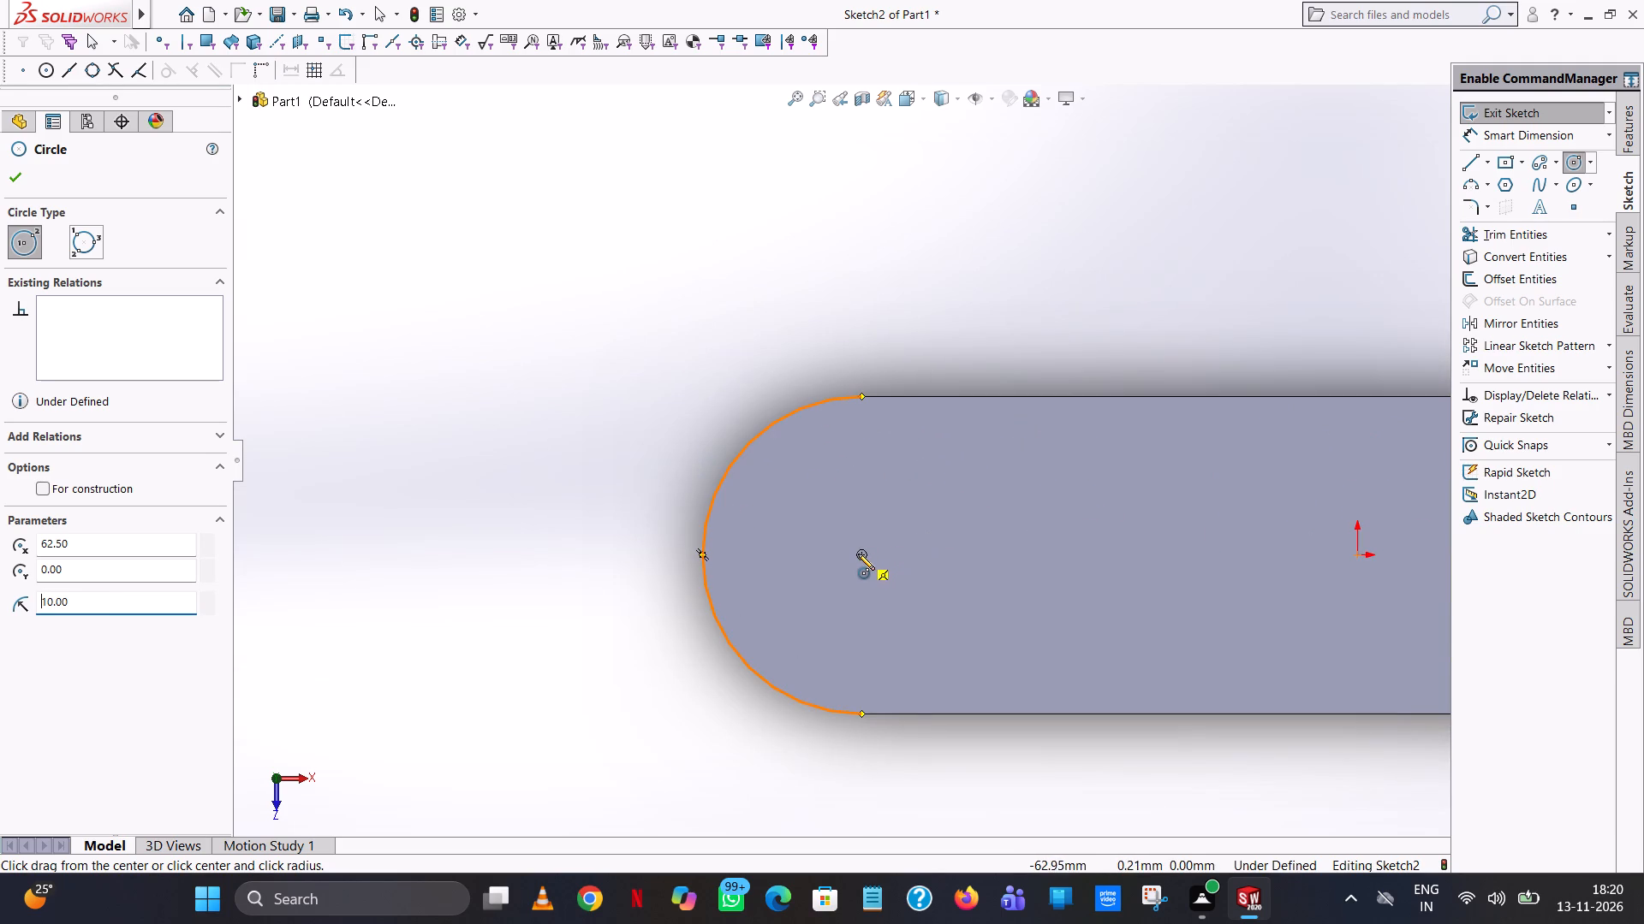
pyautogui.click(861, 554)
pyautogui.click(896, 470)
pyautogui.write('10')
pyautogui.press('Return')
pyautogui.rightClick(896, 470)
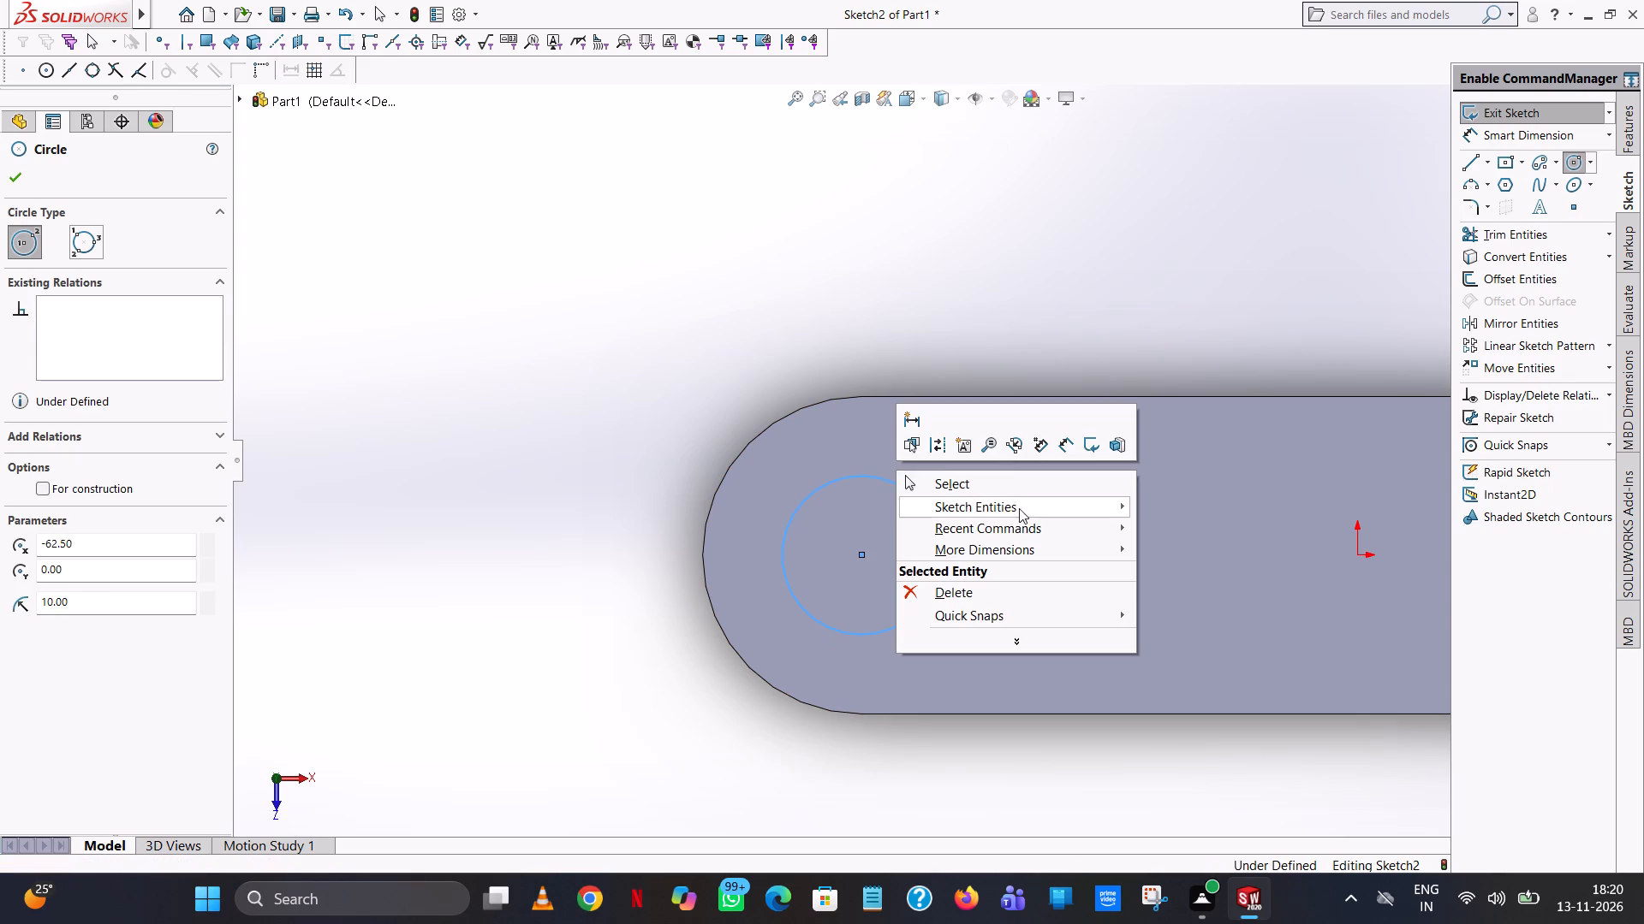
pyautogui.click(1022, 488)
pyautogui.click(992, 307)
# Dimension both end circles with a 20 mm diameter.
pyautogui.scroll(2, 1270, 413)
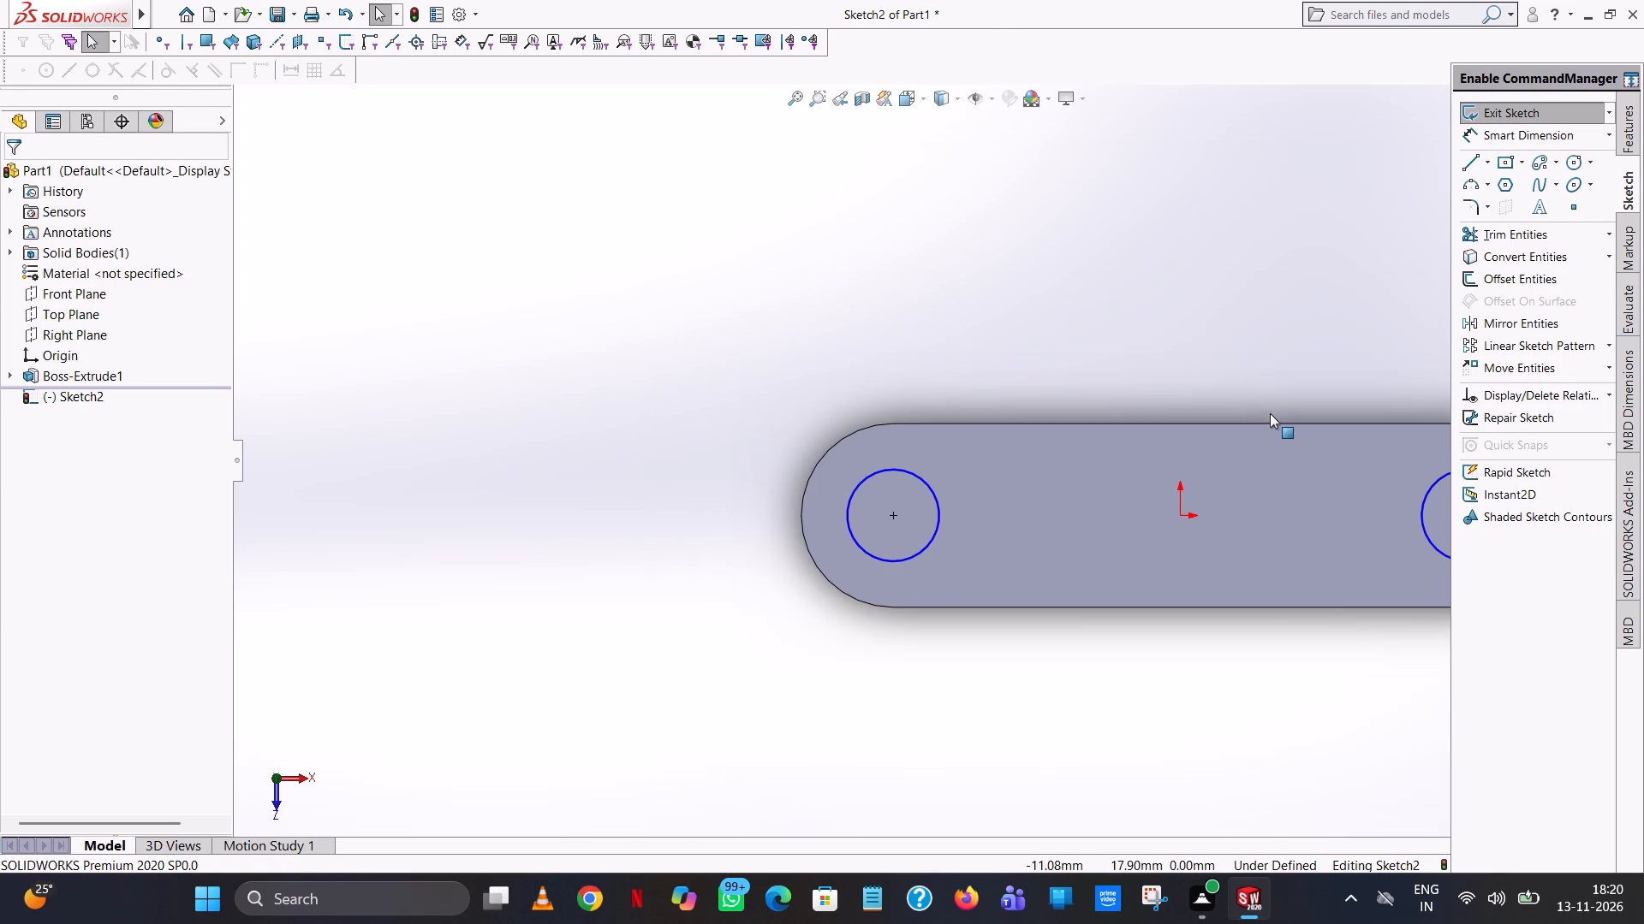
pyautogui.scroll(1, 1270, 413)
pyautogui.scroll(6, 1340, 537)
pyautogui.scroll(-2, 1216, 493)
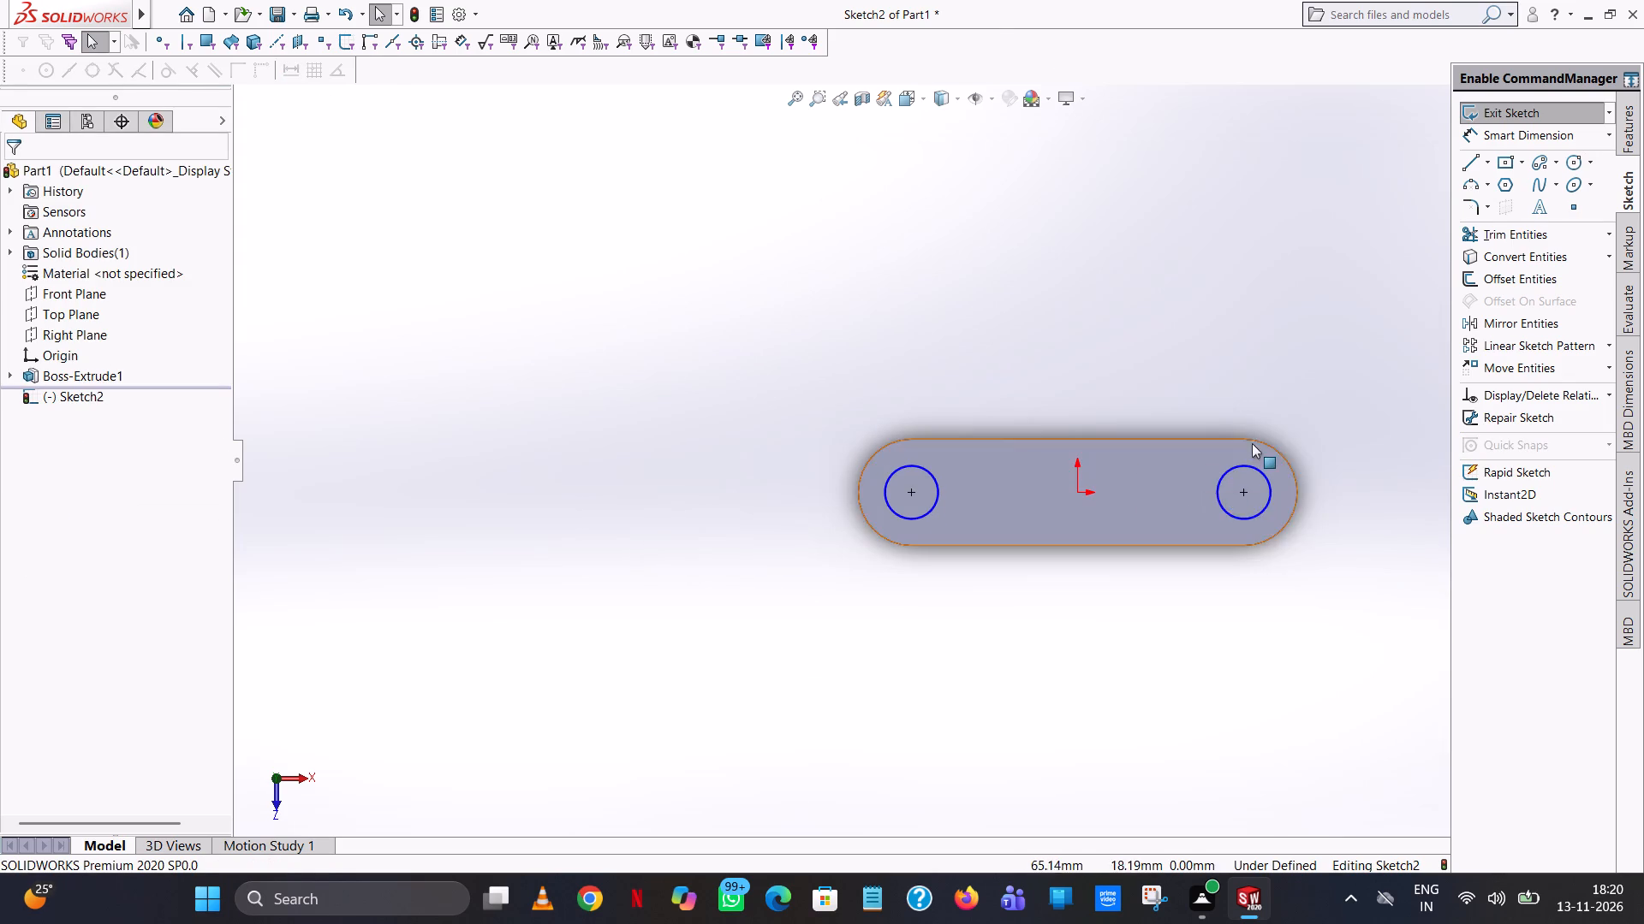
pyautogui.scroll(-3, 1253, 443)
pyautogui.click(1486, 133)
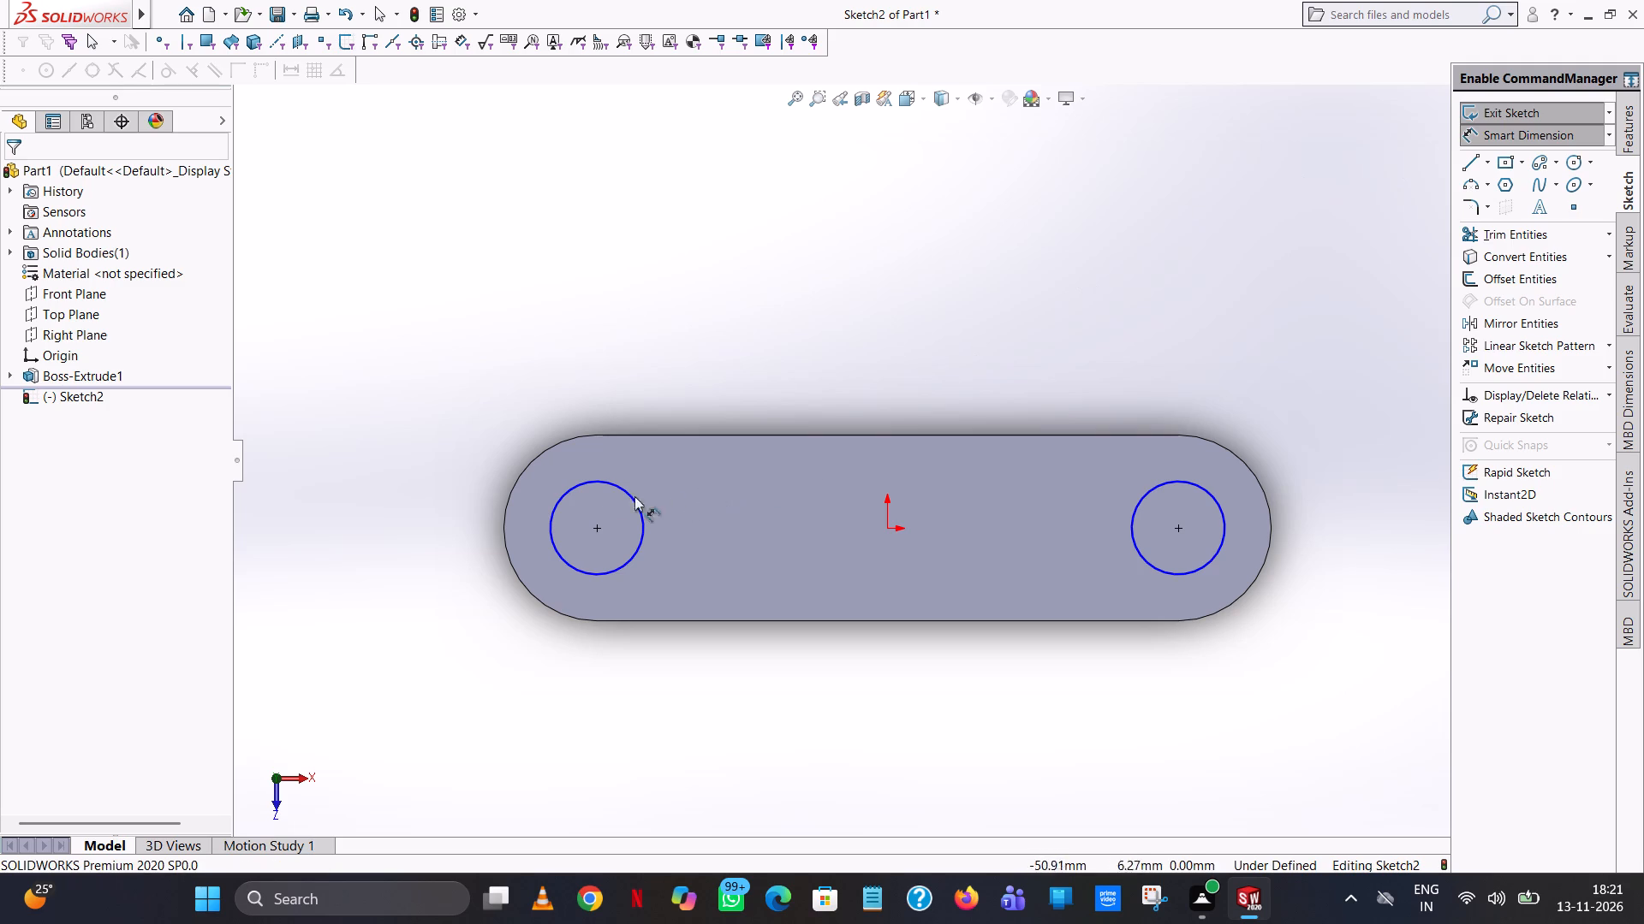
pyautogui.click(602, 481)
pyautogui.click(490, 282)
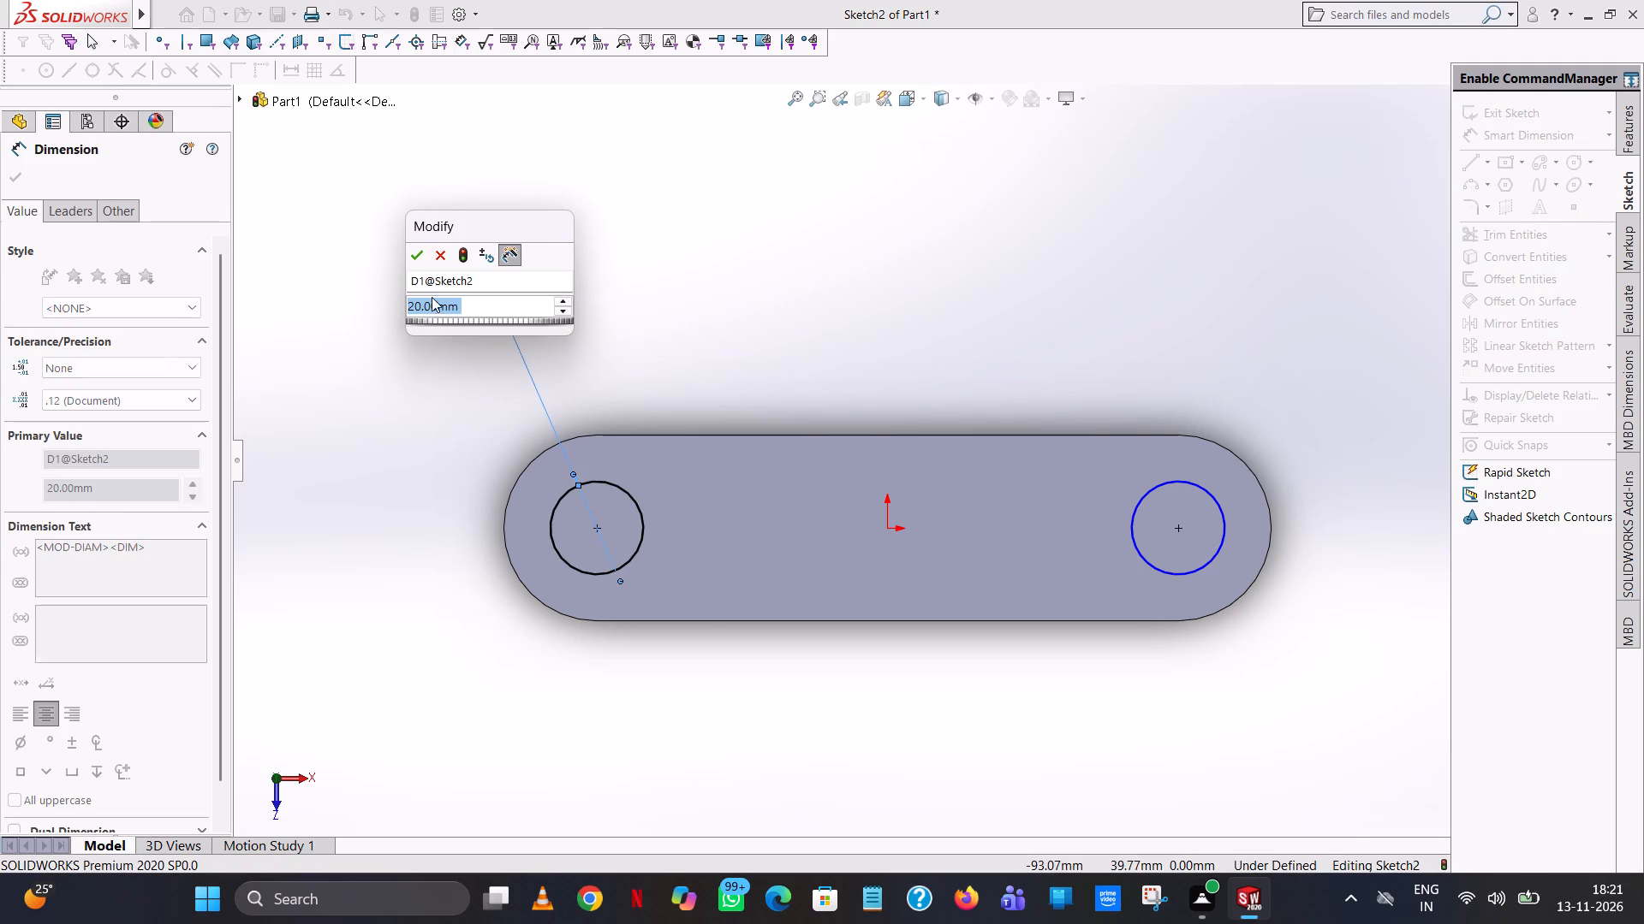
pyautogui.click(414, 260)
pyautogui.click(992, 315)
pyautogui.doubleClick(1212, 487)
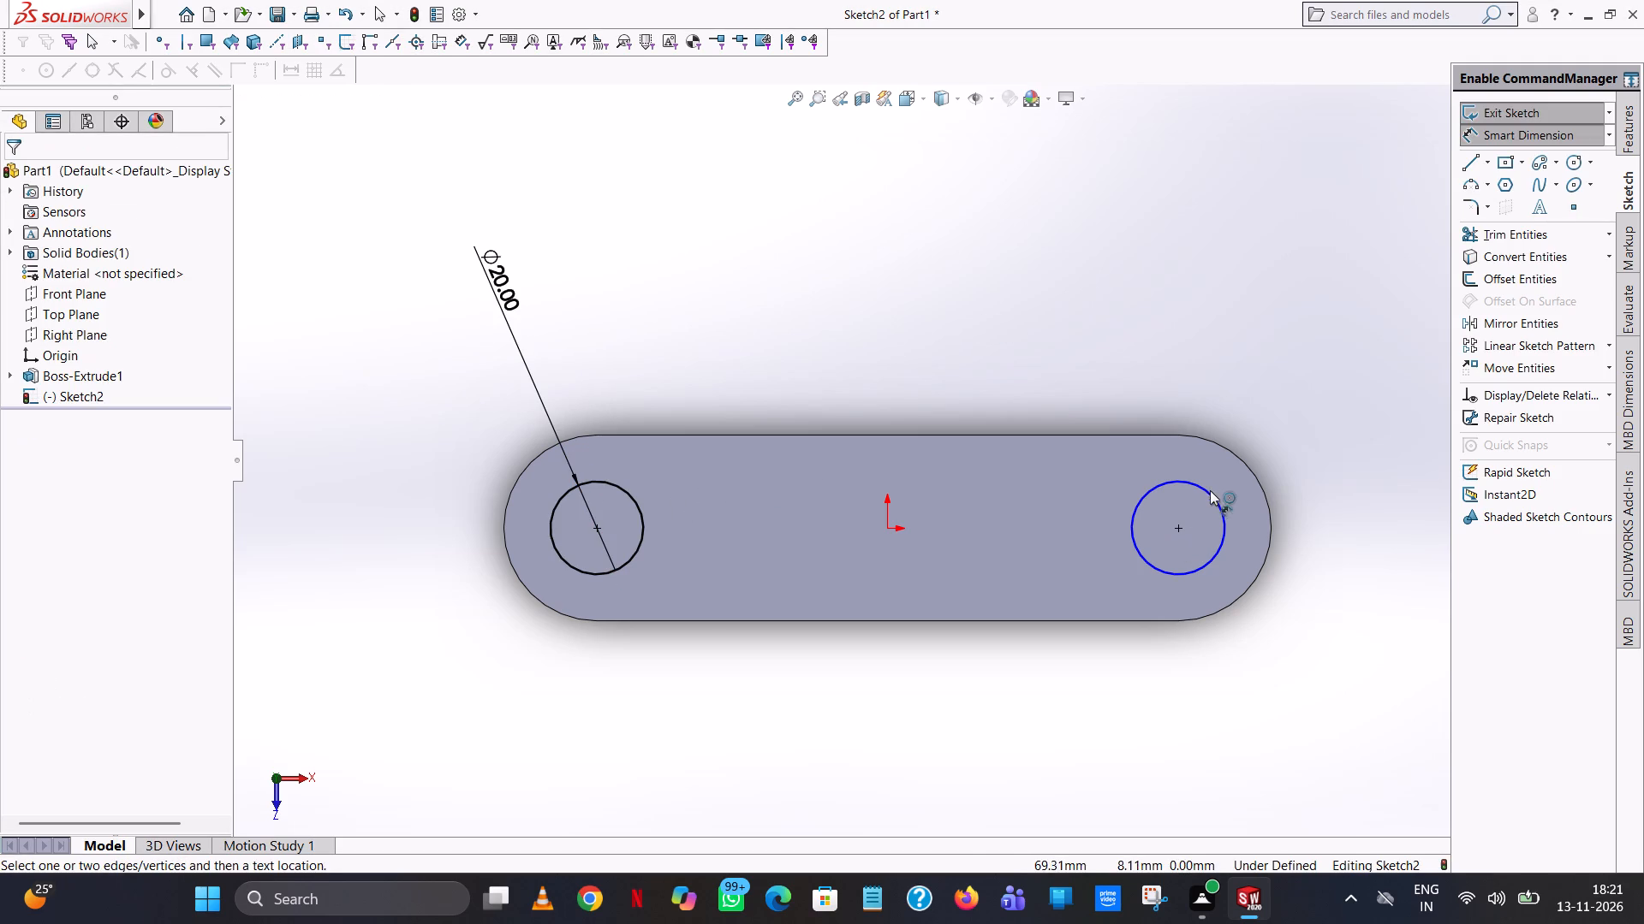
pyautogui.click(1225, 234)
pyautogui.click(1151, 204)
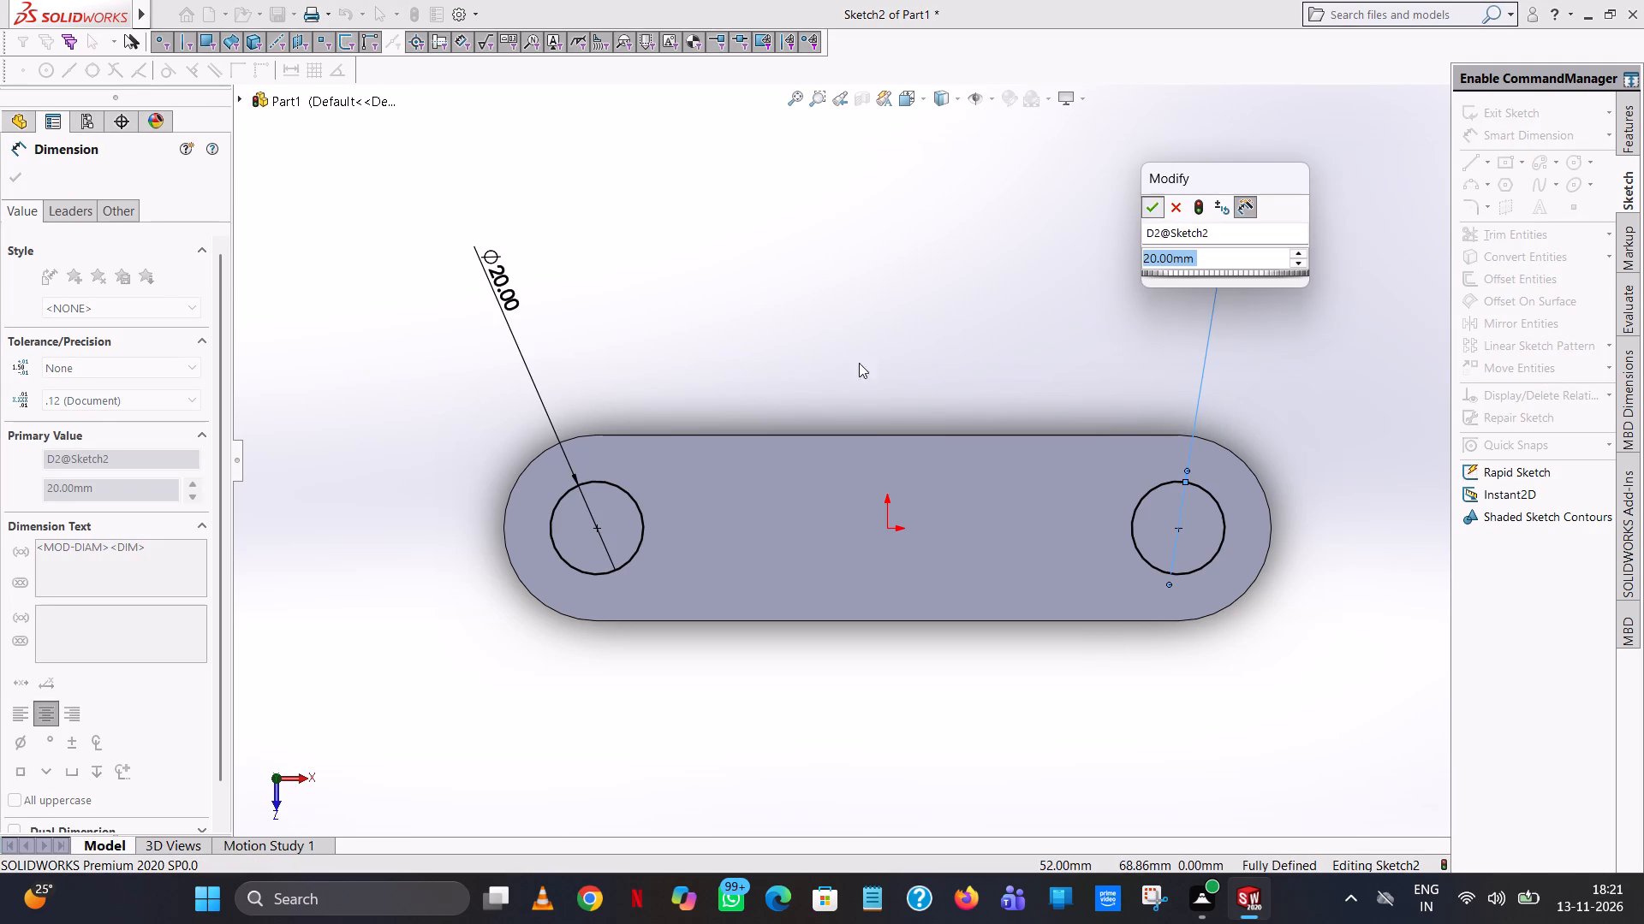
pyautogui.click(765, 390)
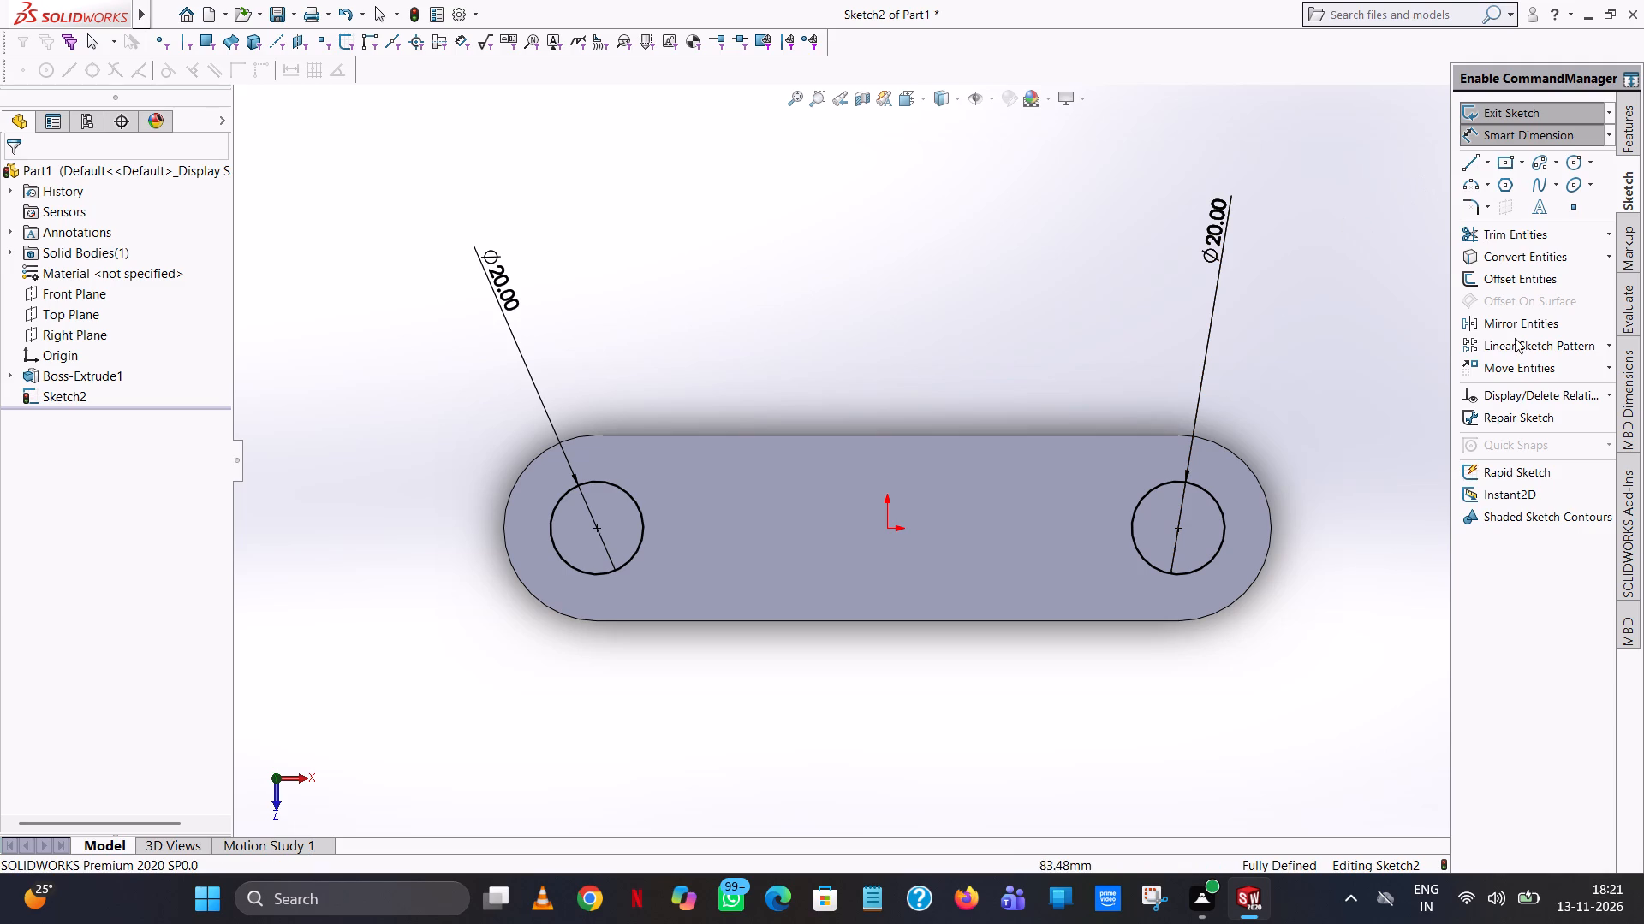
# Cut both end circles down through the base with a 50 mm blind Extruded Cut.
pyautogui.click(1635, 105)
pyautogui.click(1540, 229)
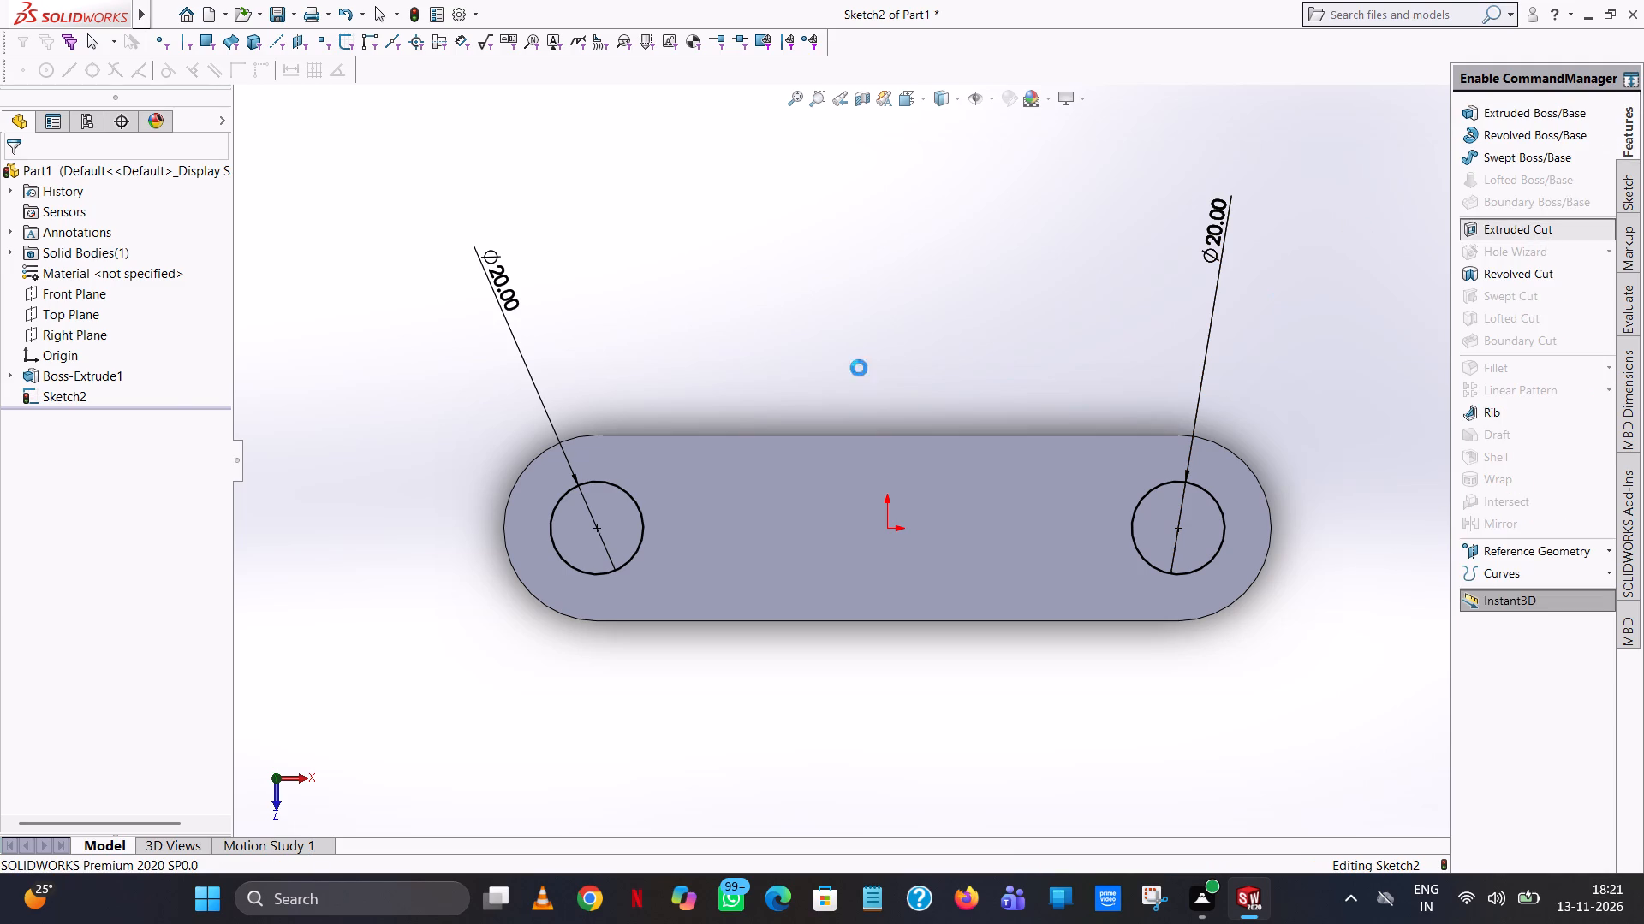
pyautogui.scroll(-1, 912, 659)
pyautogui.moveTo(912, 651); pyautogui.dragTo(907, 282, button='middle')
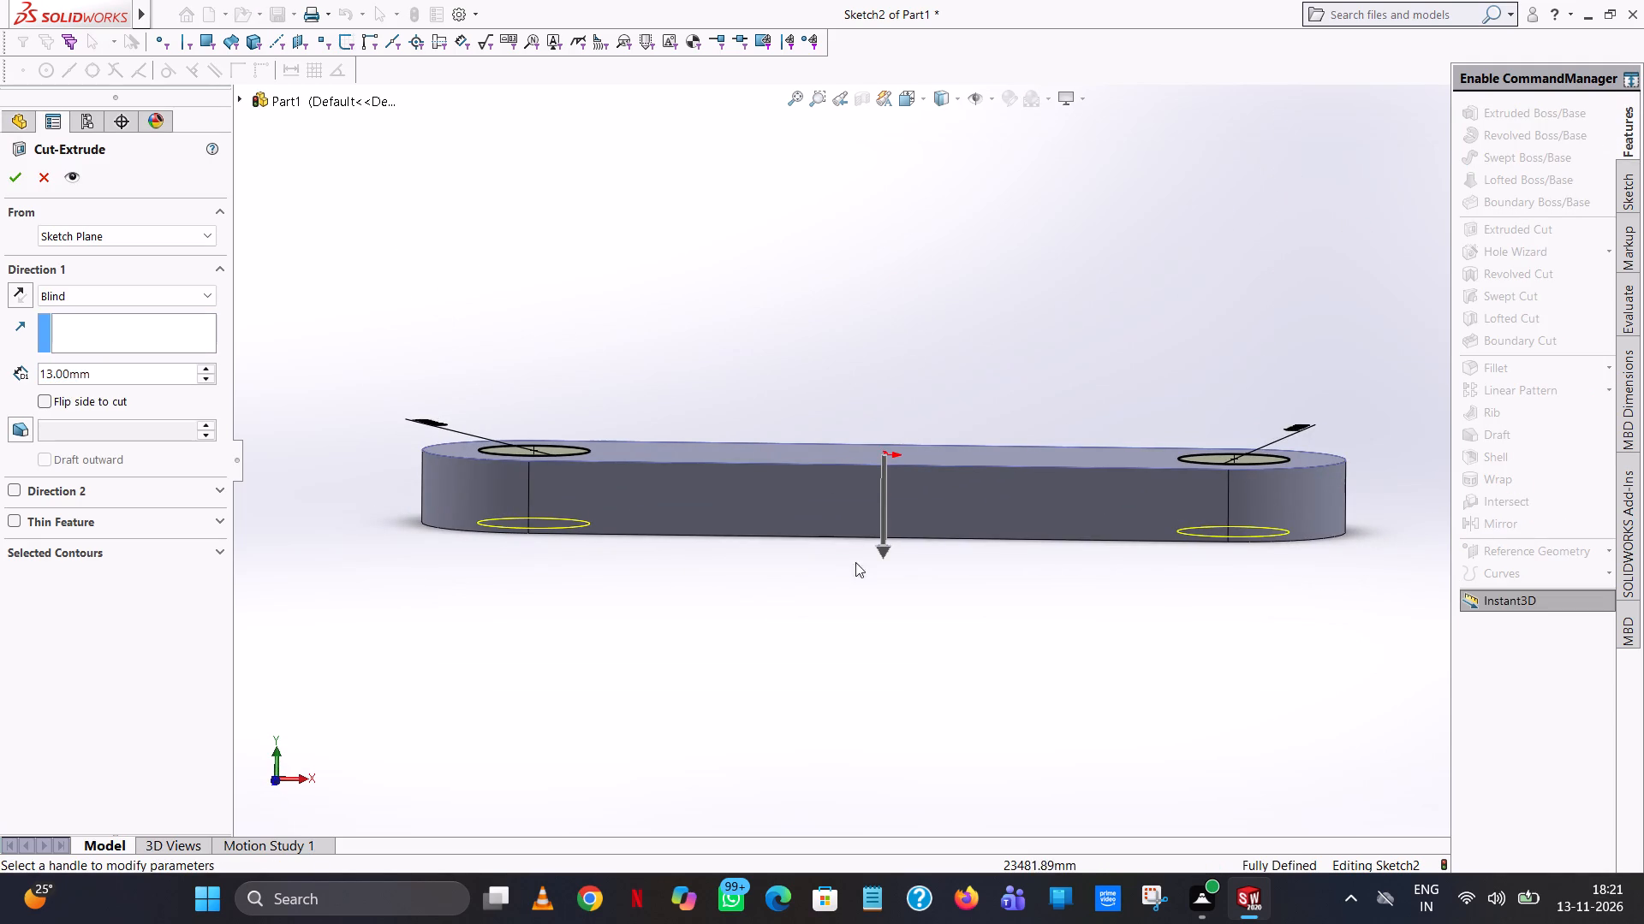
pyautogui.moveTo(885, 556); pyautogui.dragTo(866, 736)
pyautogui.click(10, 169)
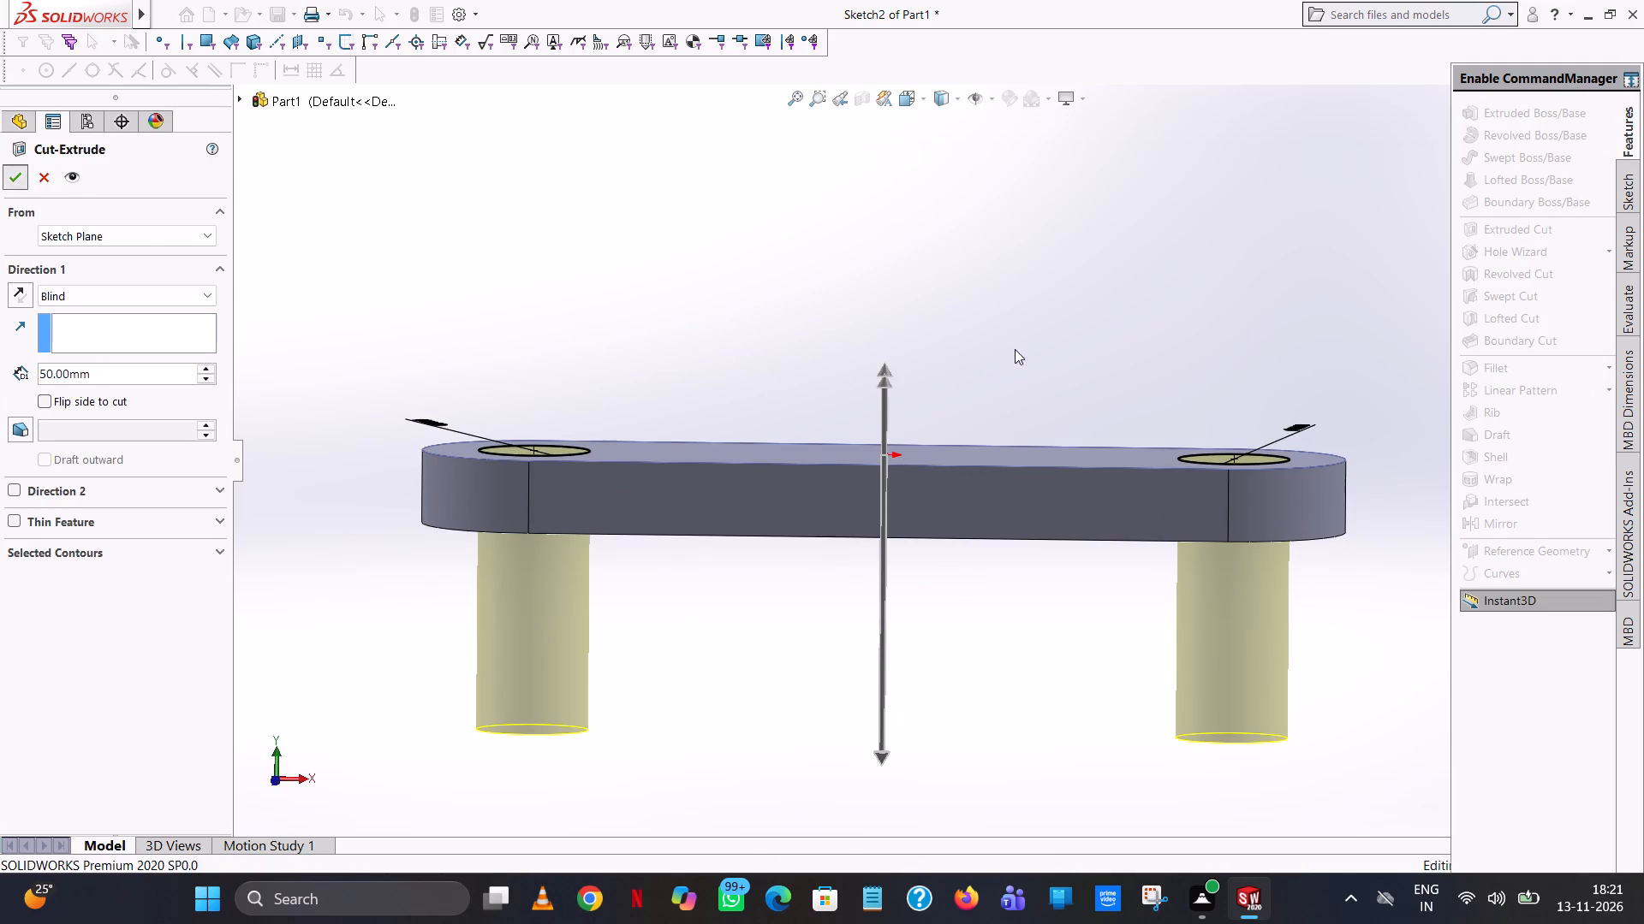
pyautogui.click(974, 329)
pyautogui.moveTo(846, 353); pyautogui.dragTo(829, 742, button='middle')
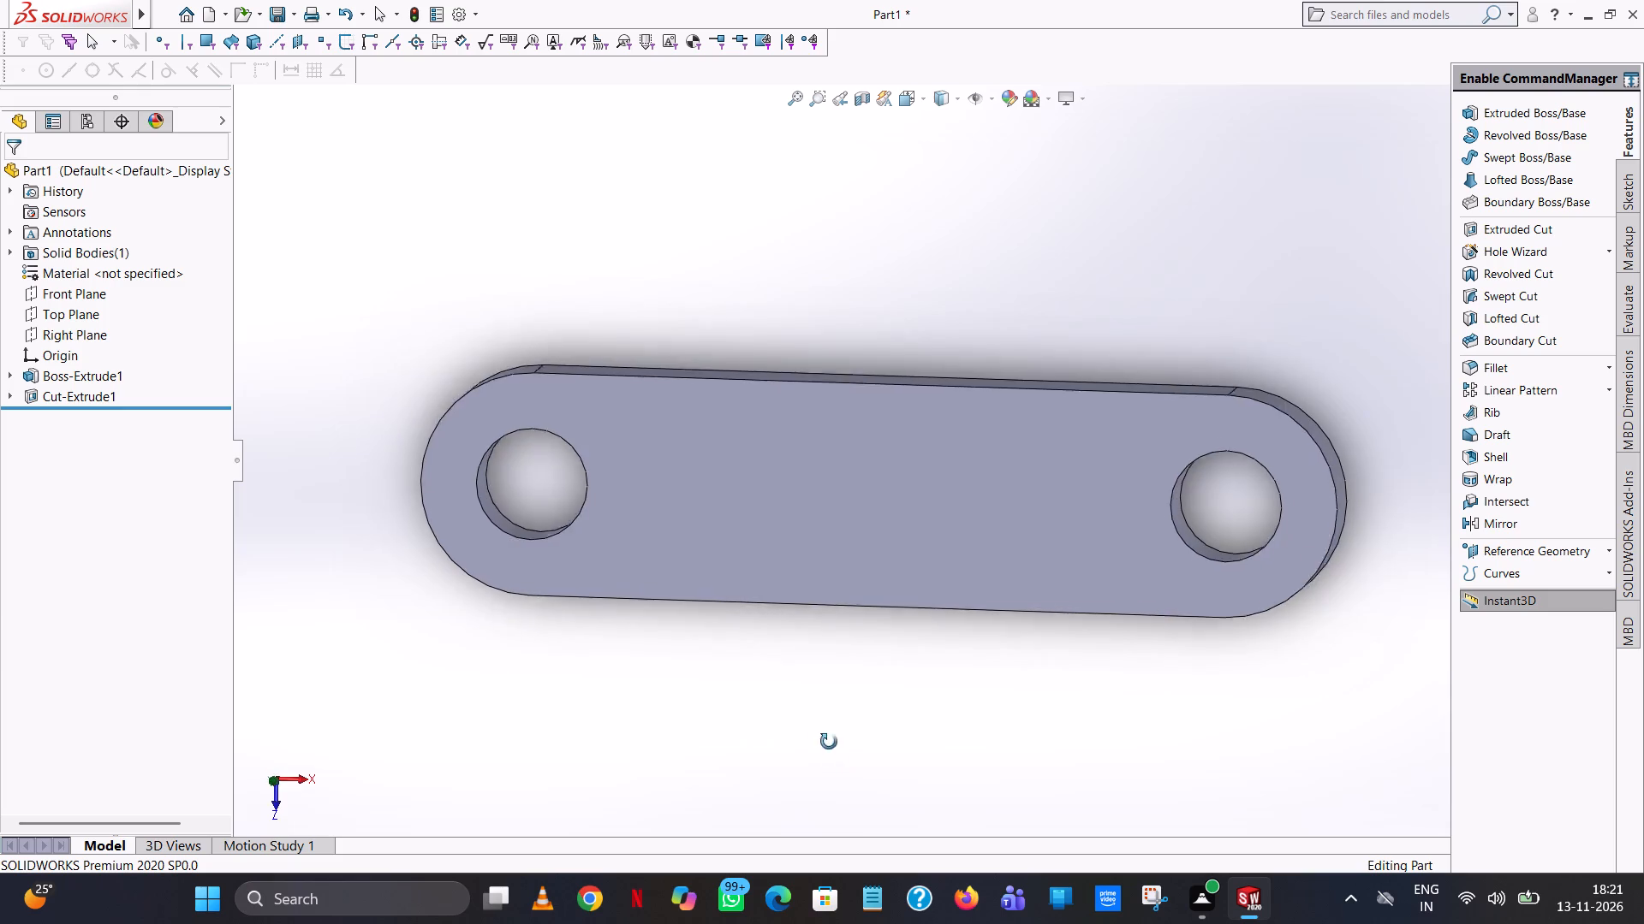
# Examine the base plate and its two end holes from several angles.
pyautogui.moveTo(829, 742); pyautogui.dragTo(821, 657, button='middle')
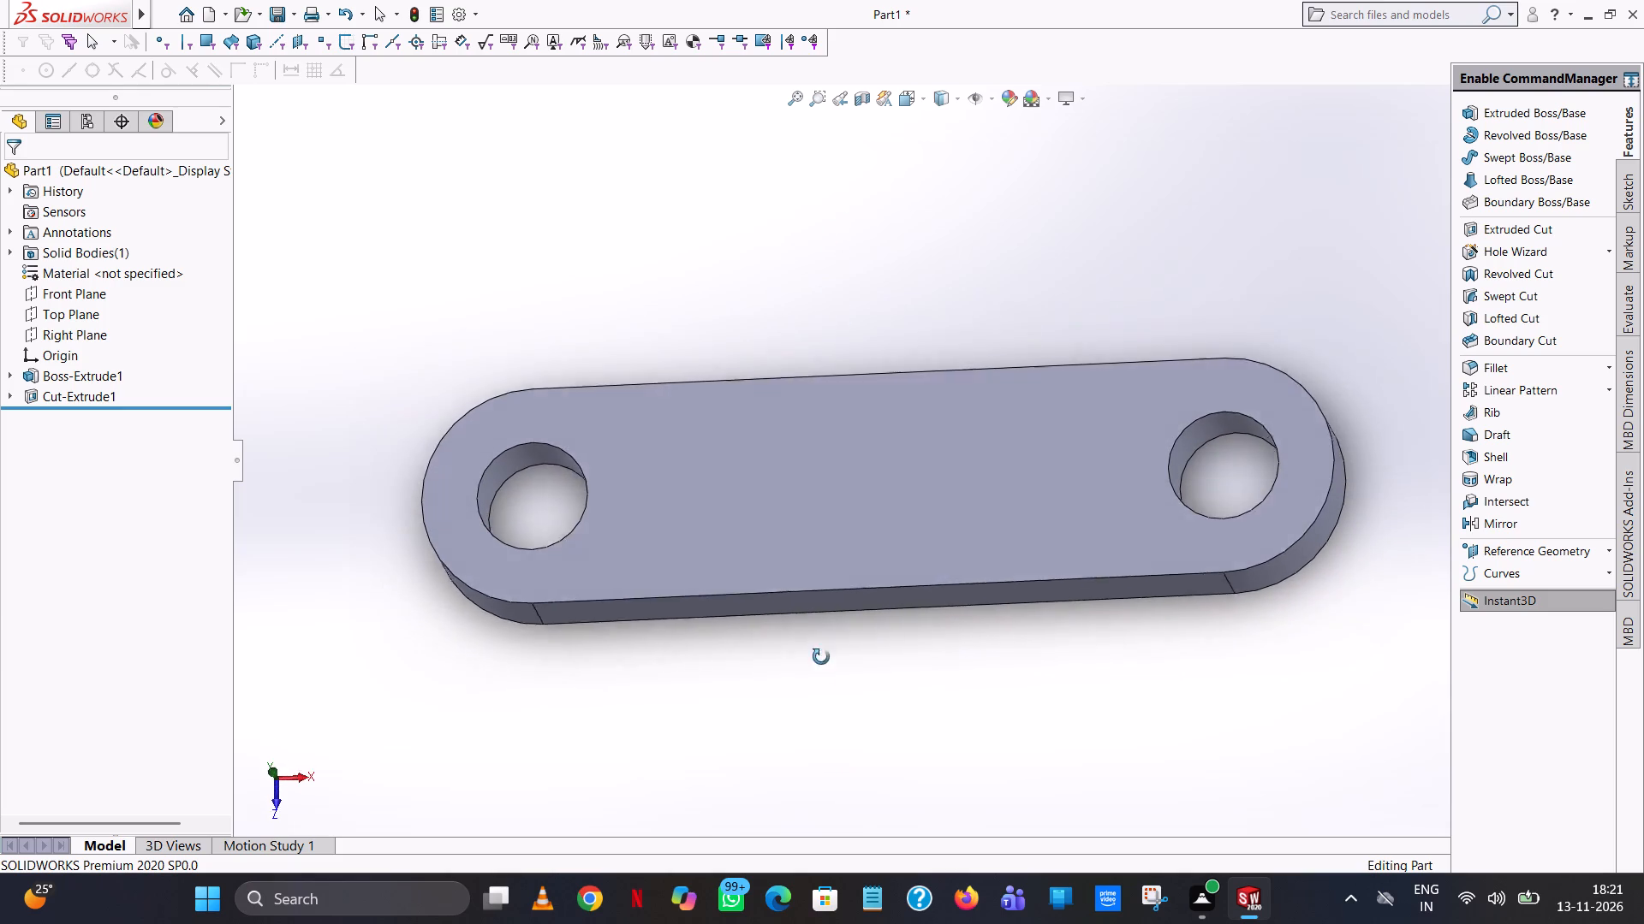
pyautogui.moveTo(821, 657); pyautogui.dragTo(821, 717, button='middle')
pyautogui.moveTo(1020, 444); pyautogui.dragTo(986, 167, button='middle')
pyautogui.scroll(1, 985, 166)
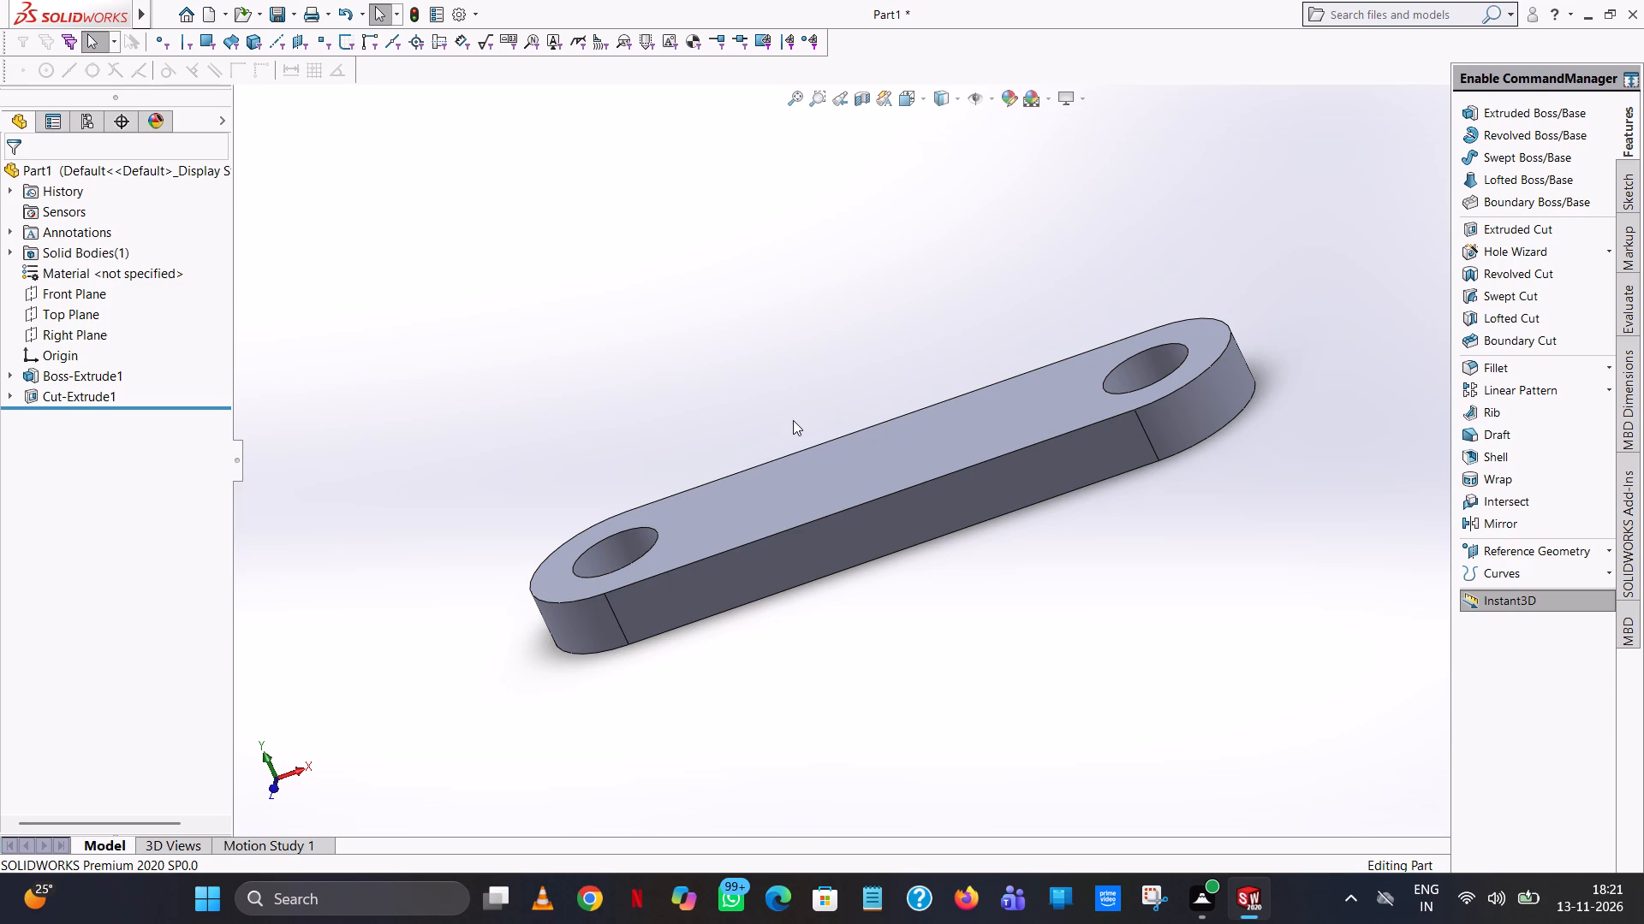
pyautogui.moveTo(795, 418); pyautogui.dragTo(684, 609, button='middle')
pyautogui.scroll(1, 778, 406)
pyautogui.scroll(-1, 684, 609)
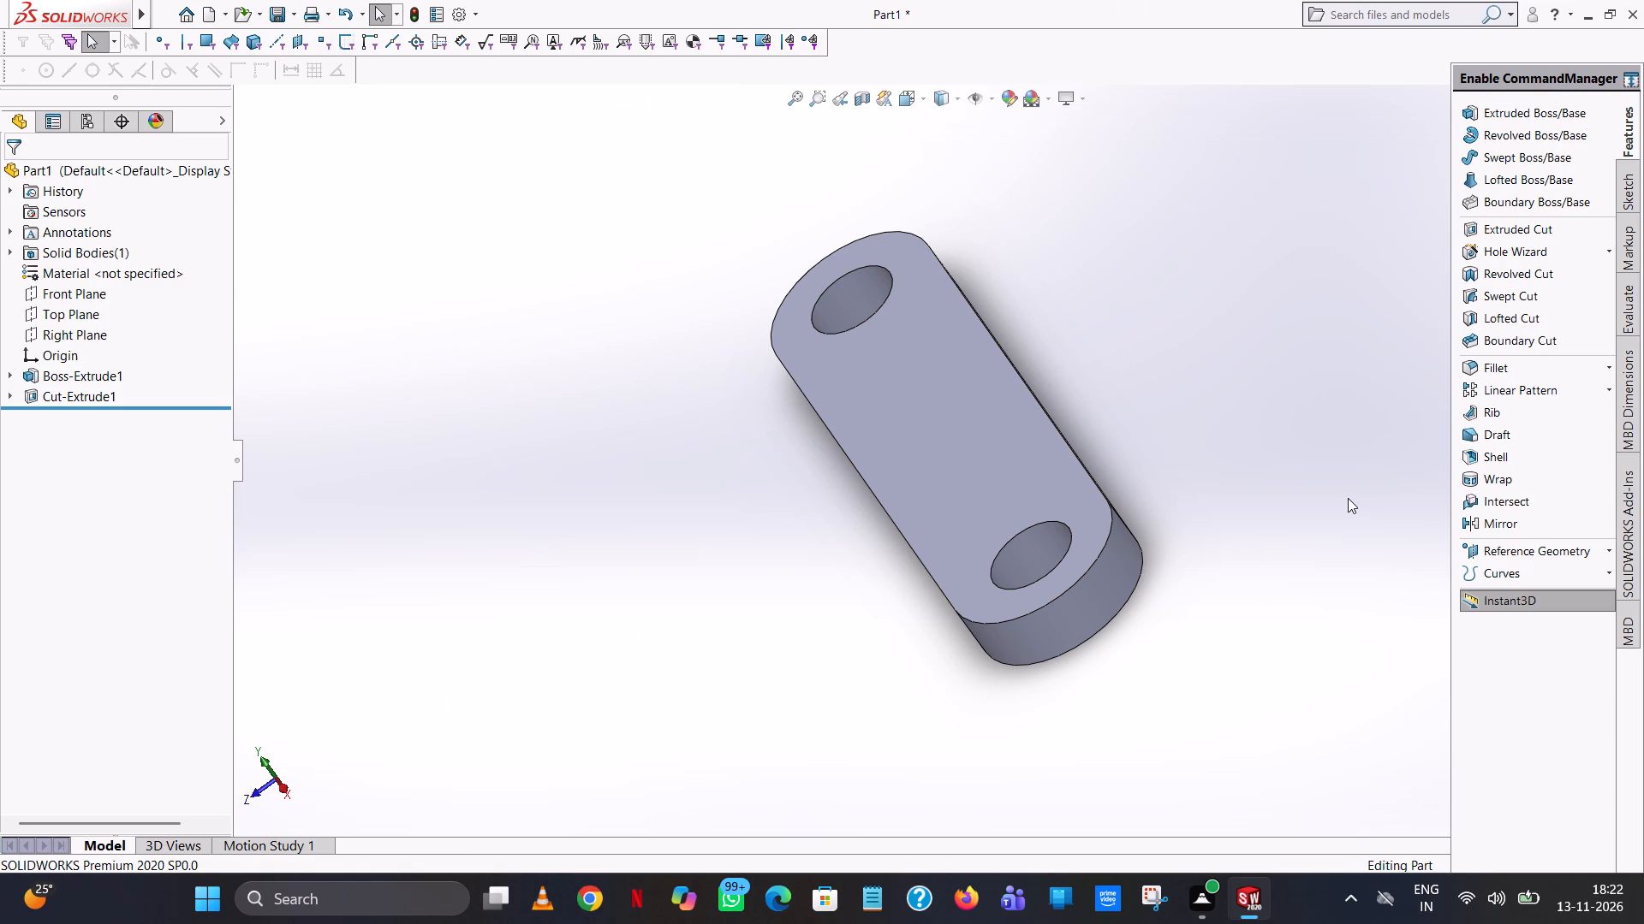
pyautogui.moveTo(1354, 491); pyautogui.dragTo(1498, 396, button='middle')
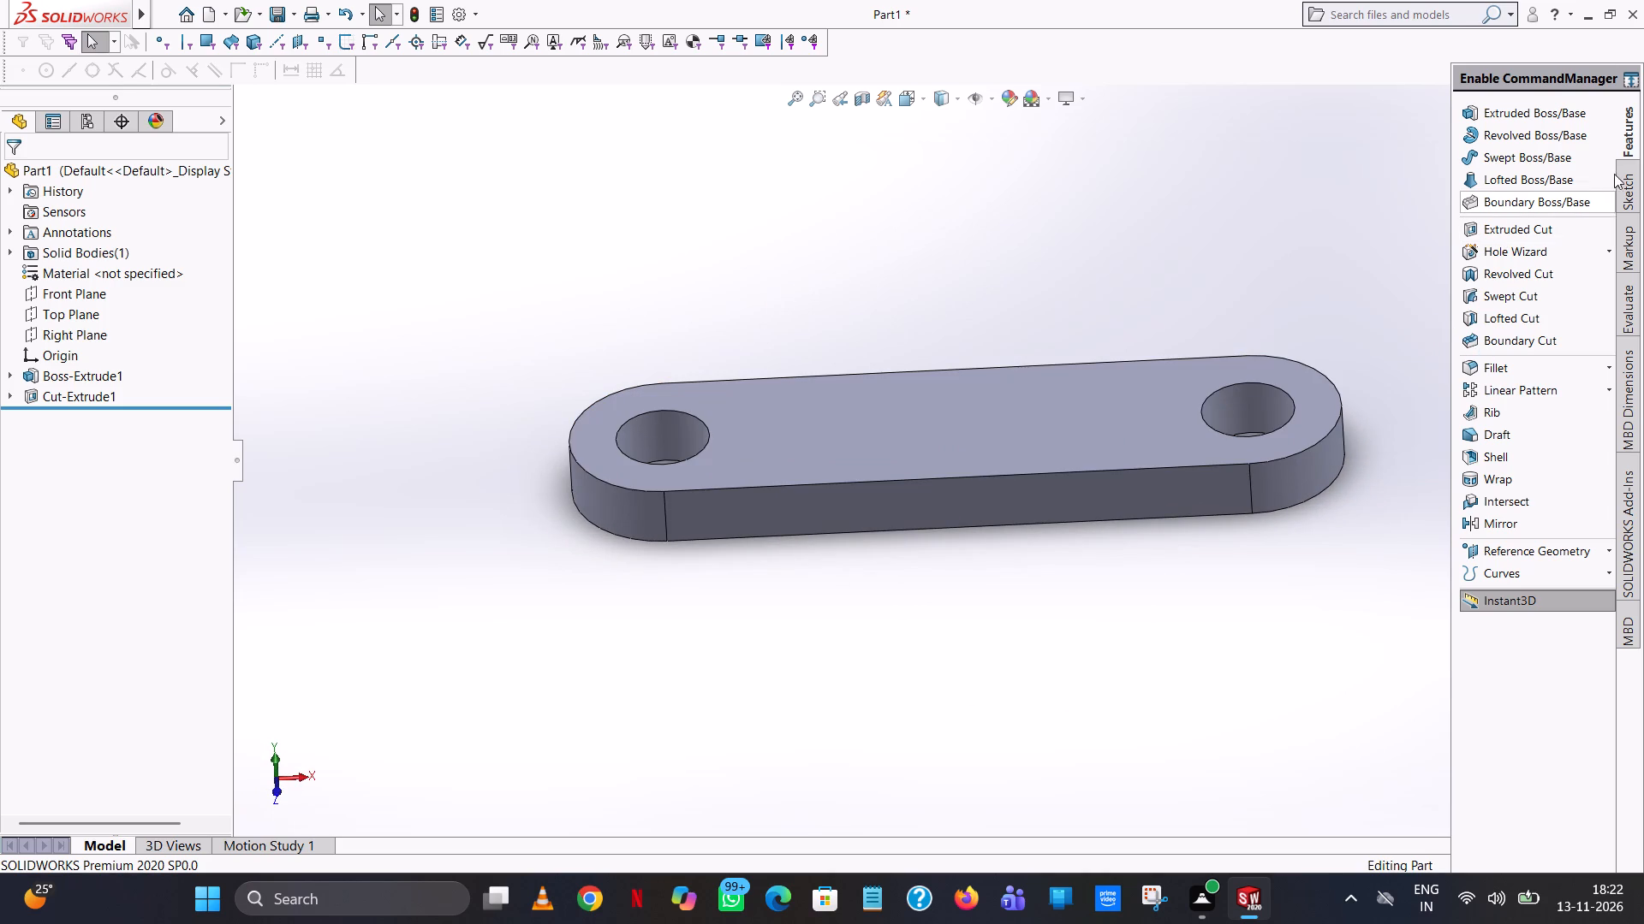
# Start a new sketch on the Front Plane and view it face-on.
pyautogui.click(86, 291)
pyautogui.middleClick(1047, 192)
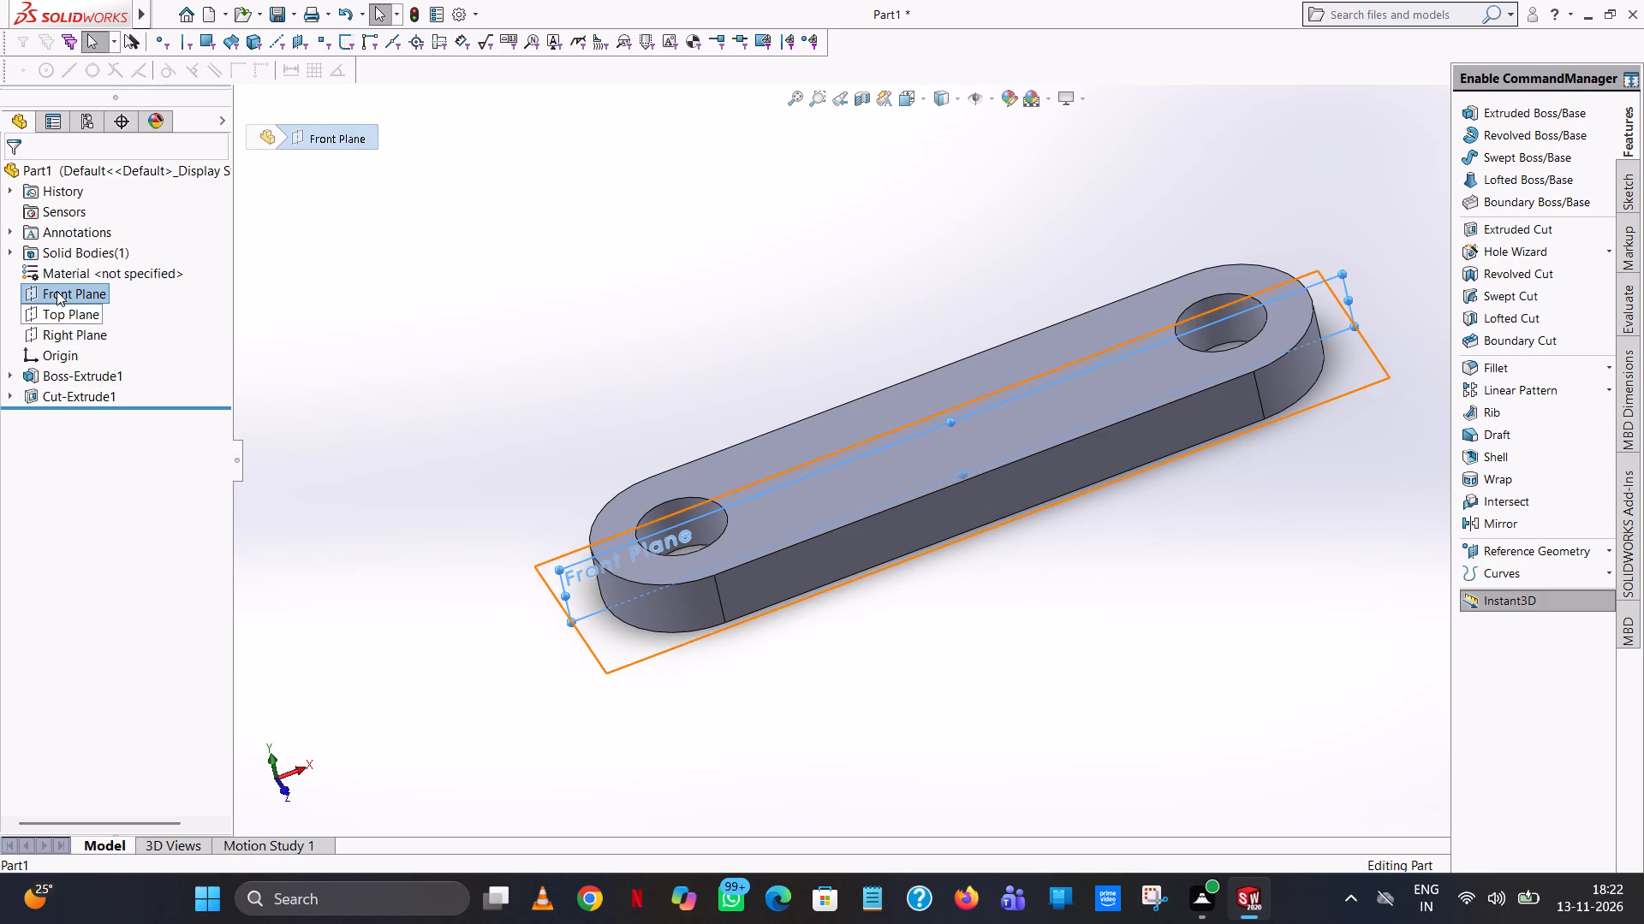
pyautogui.click(57, 291)
pyautogui.click(268, 274)
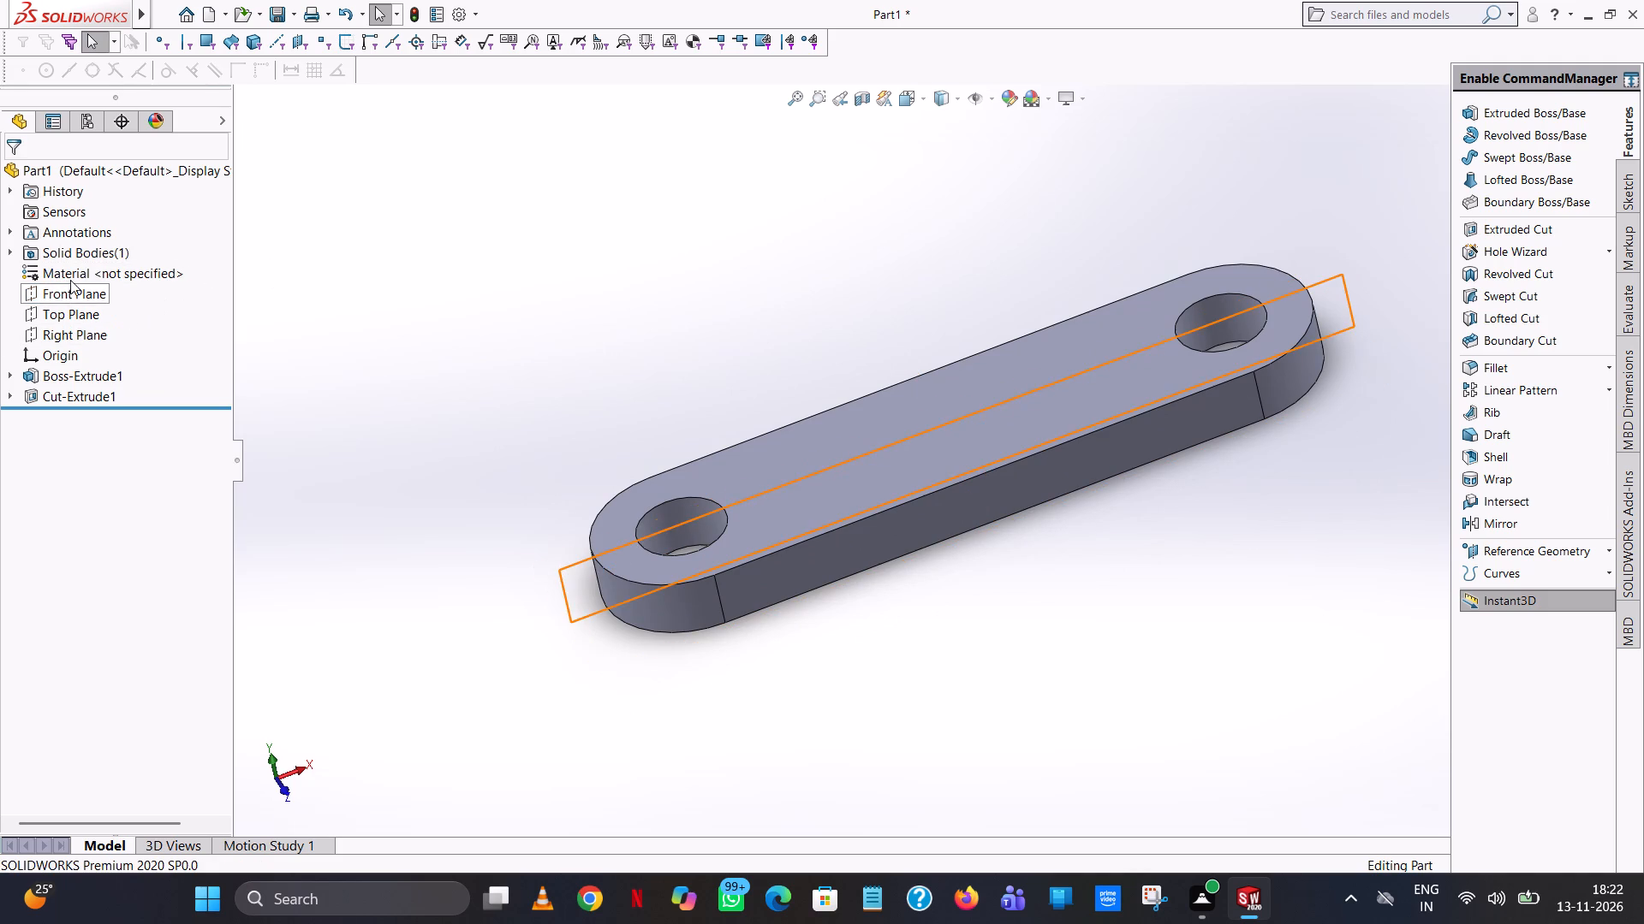
pyautogui.click(70, 296)
pyautogui.click(89, 266)
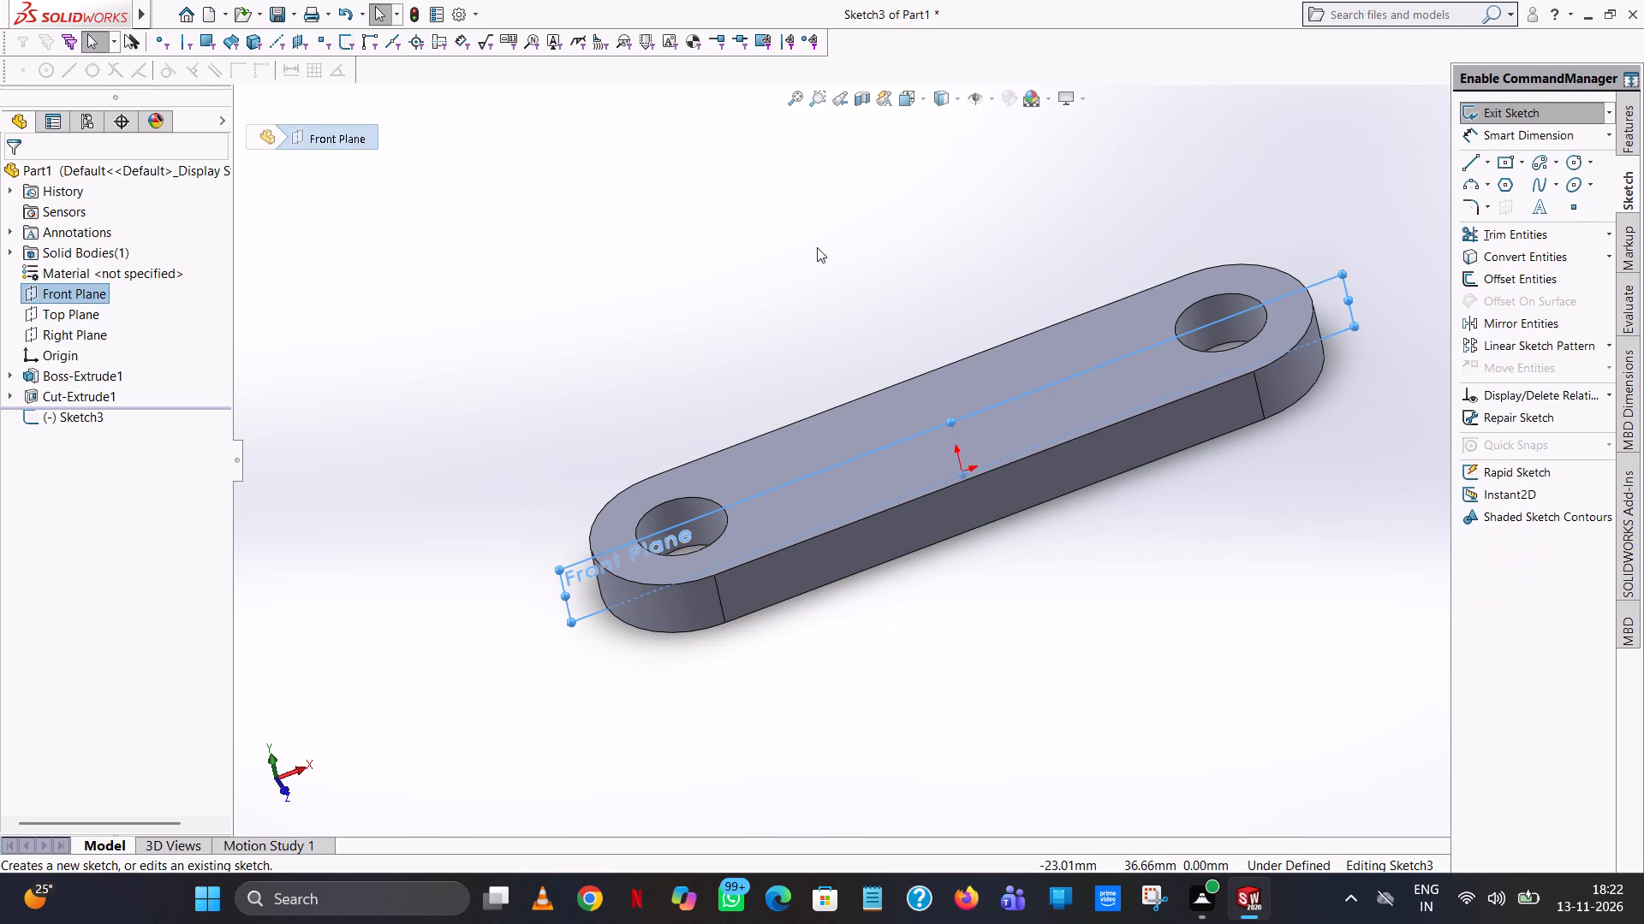
pyautogui.click(921, 98)
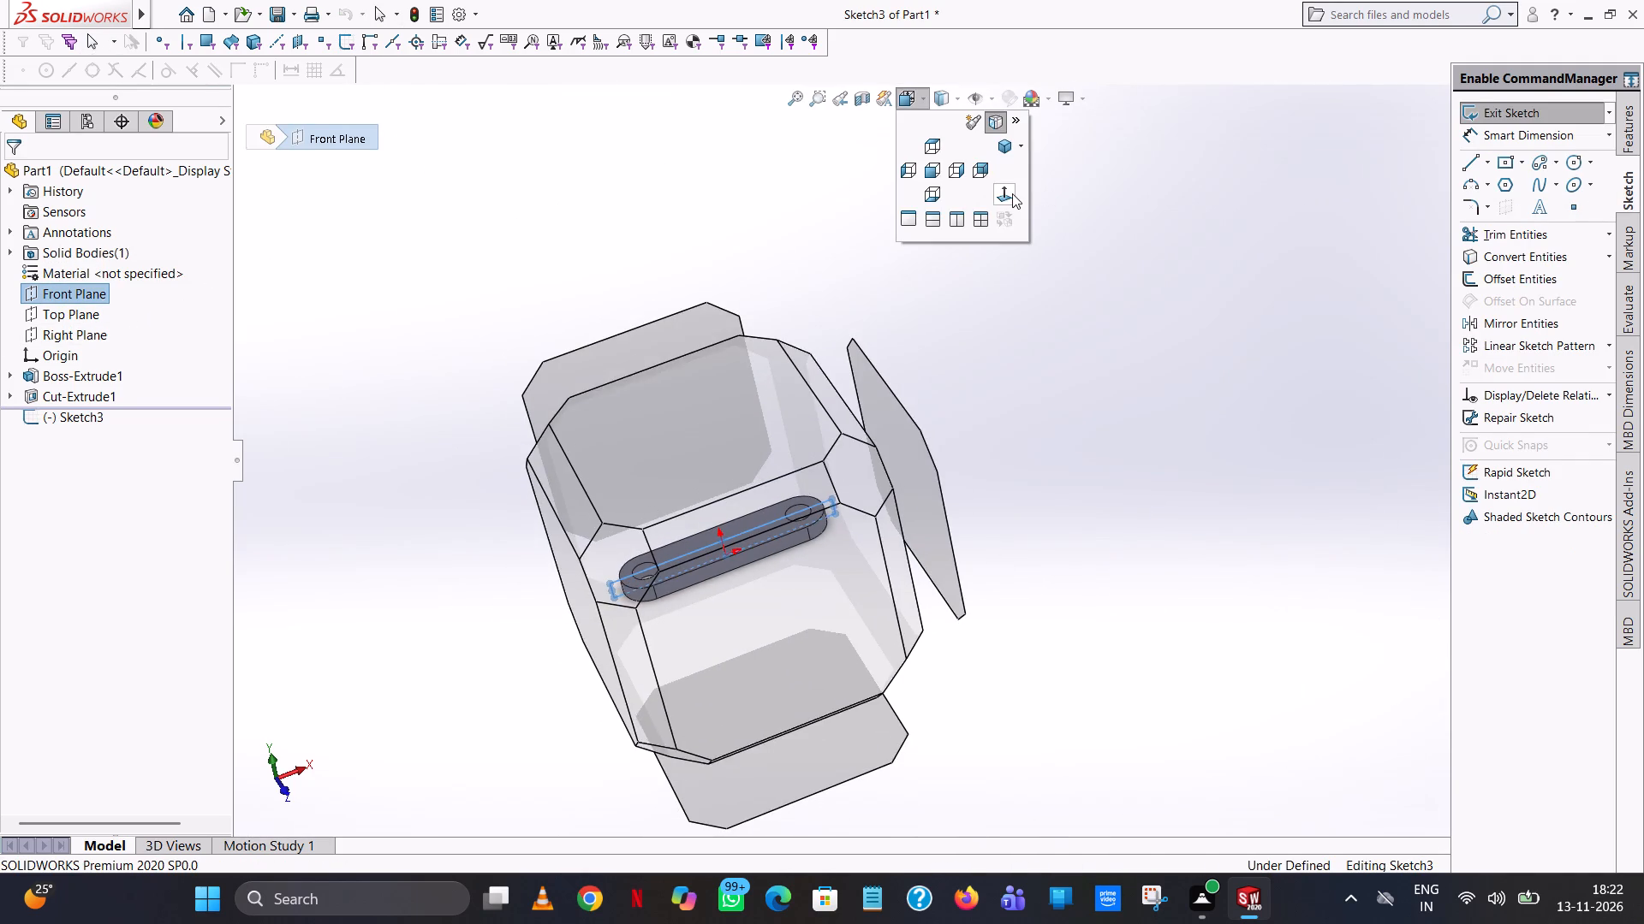
pyautogui.click(1012, 193)
pyautogui.moveTo(938, 425); pyautogui.dragTo(859, 74)
pyautogui.scroll(1, 960, 264)
pyautogui.scroll(2, 971, 466)
pyautogui.scroll(-1, 957, 456)
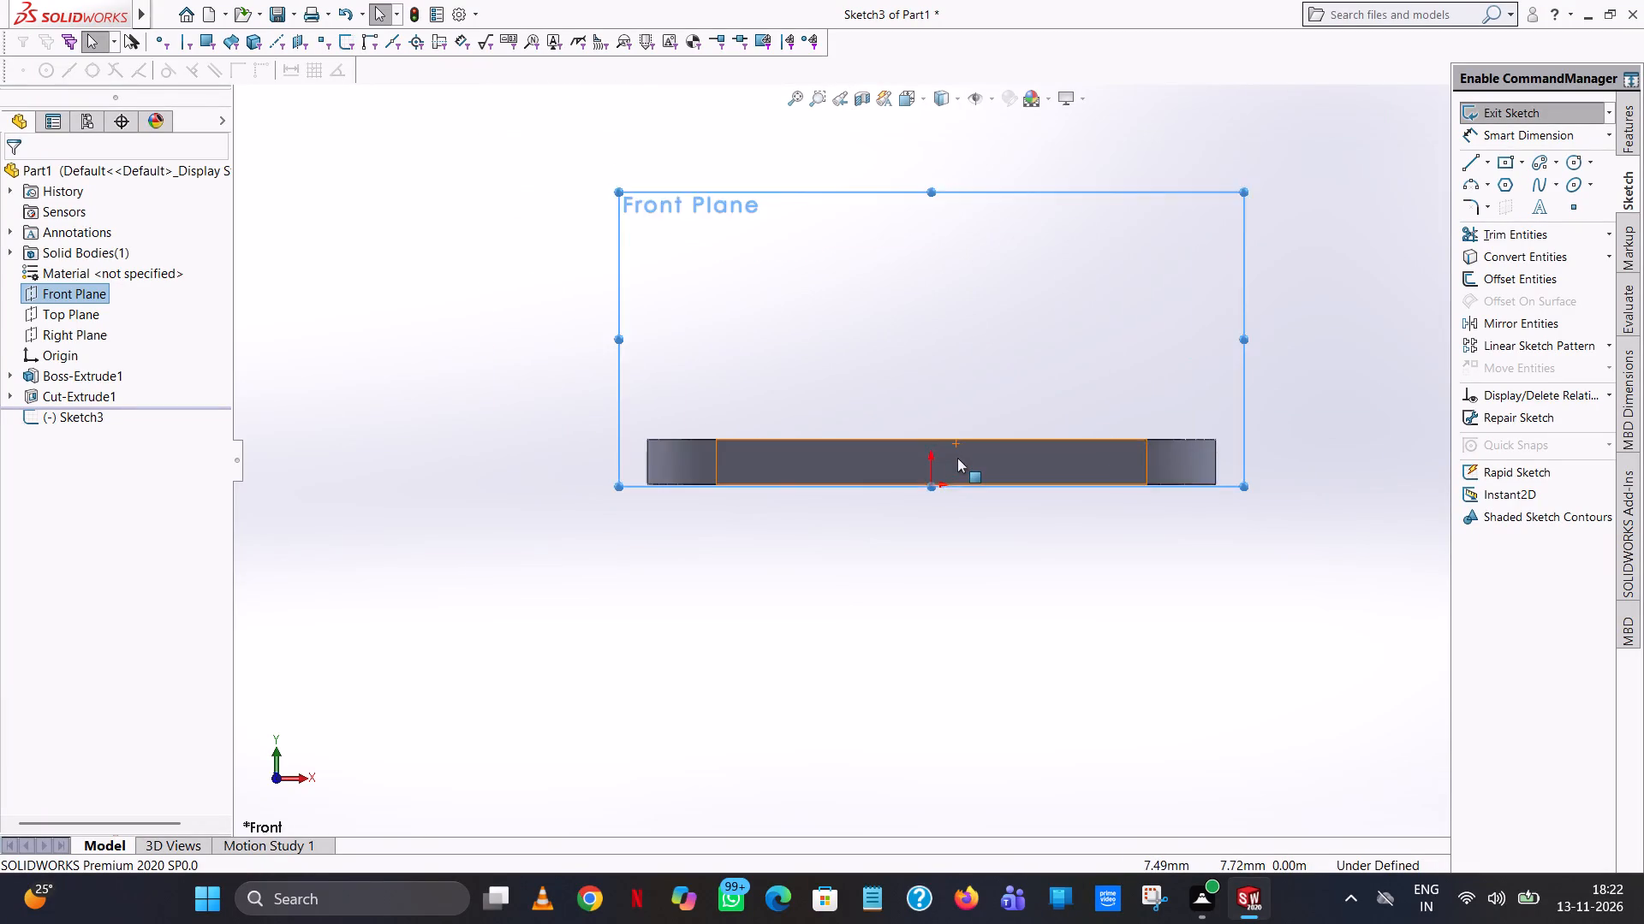
pyautogui.scroll(-2, 957, 458)
# Draw a 45 mm vertical line upward from the origin to locate the bearing centre.
pyautogui.click(1468, 163)
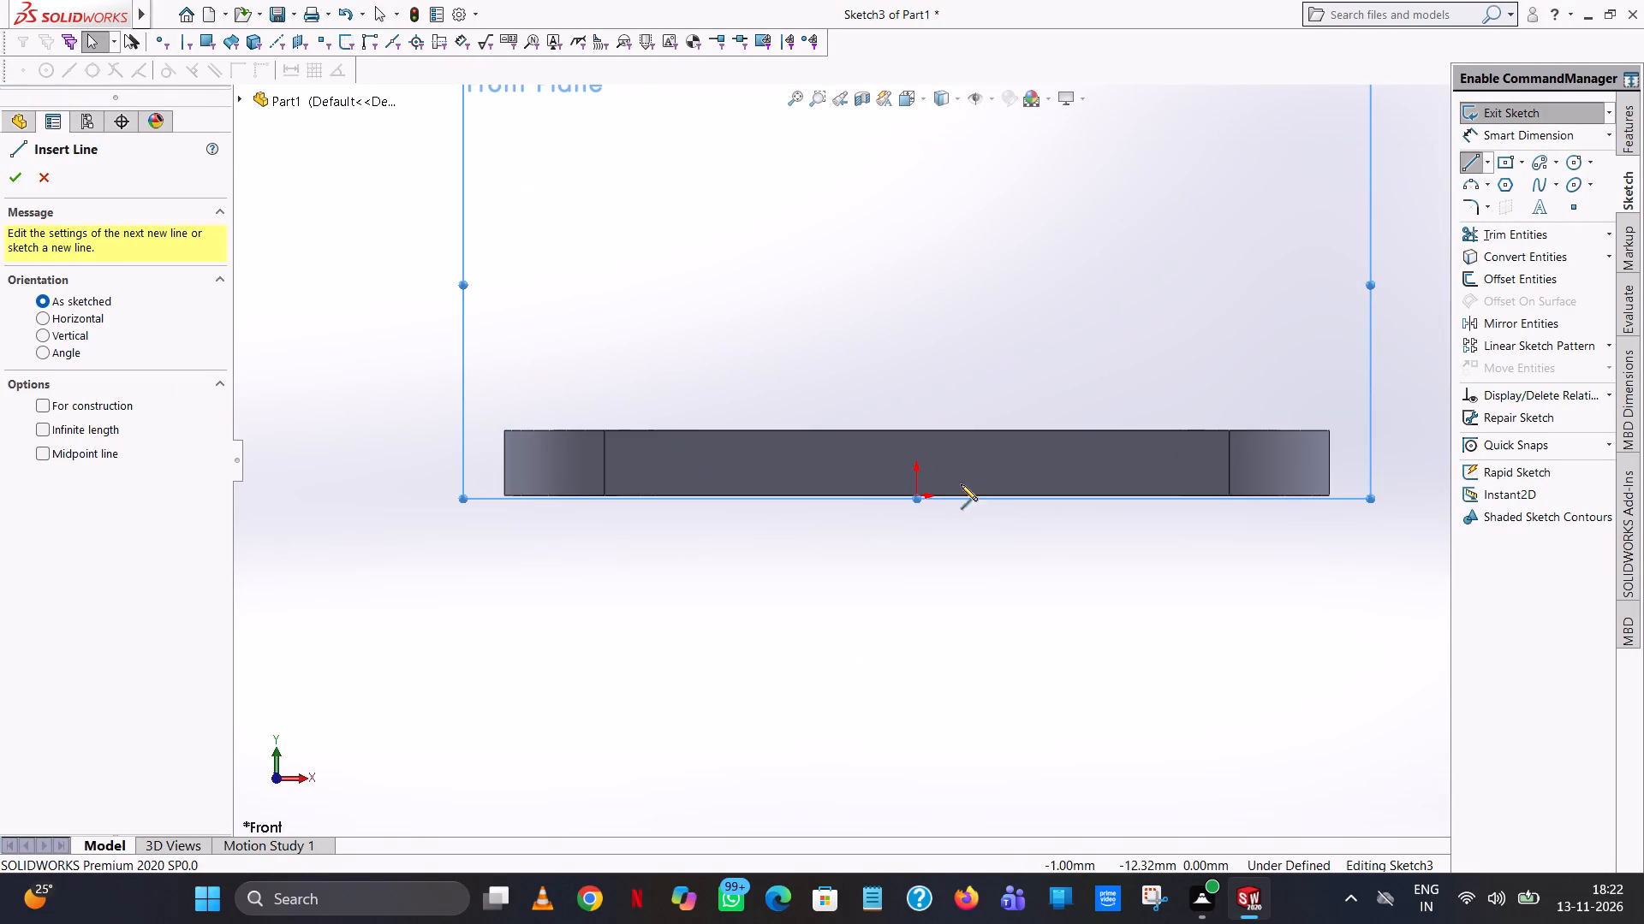
pyautogui.click(918, 499)
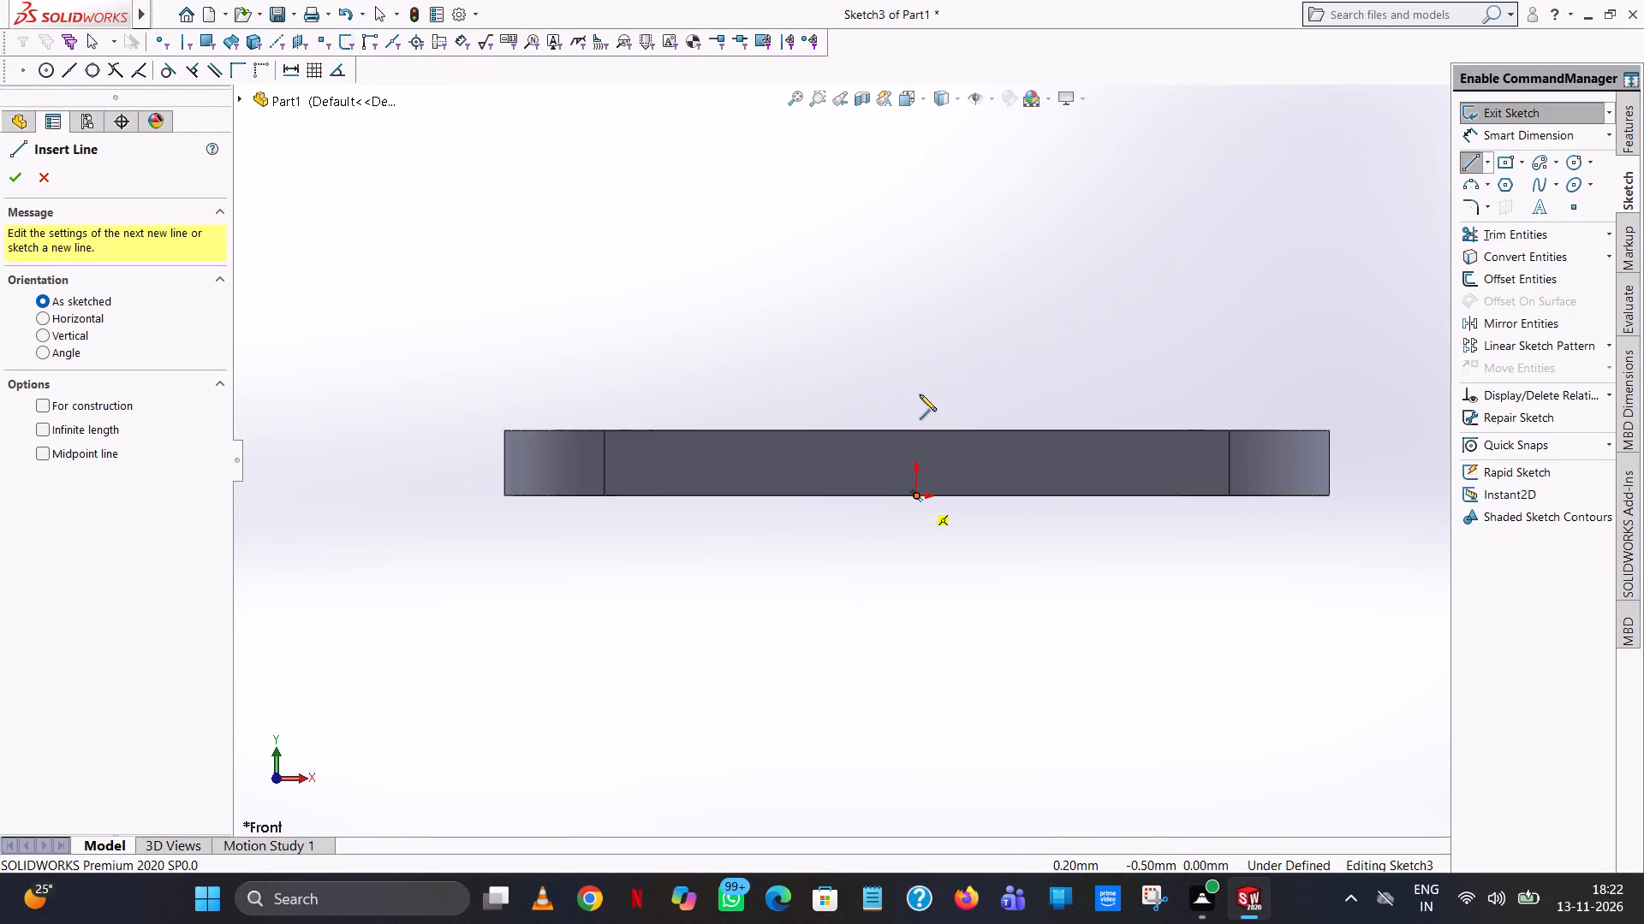
pyautogui.click(914, 198)
pyautogui.write('45')
pyautogui.press('Return')
pyautogui.rightClick(914, 198)
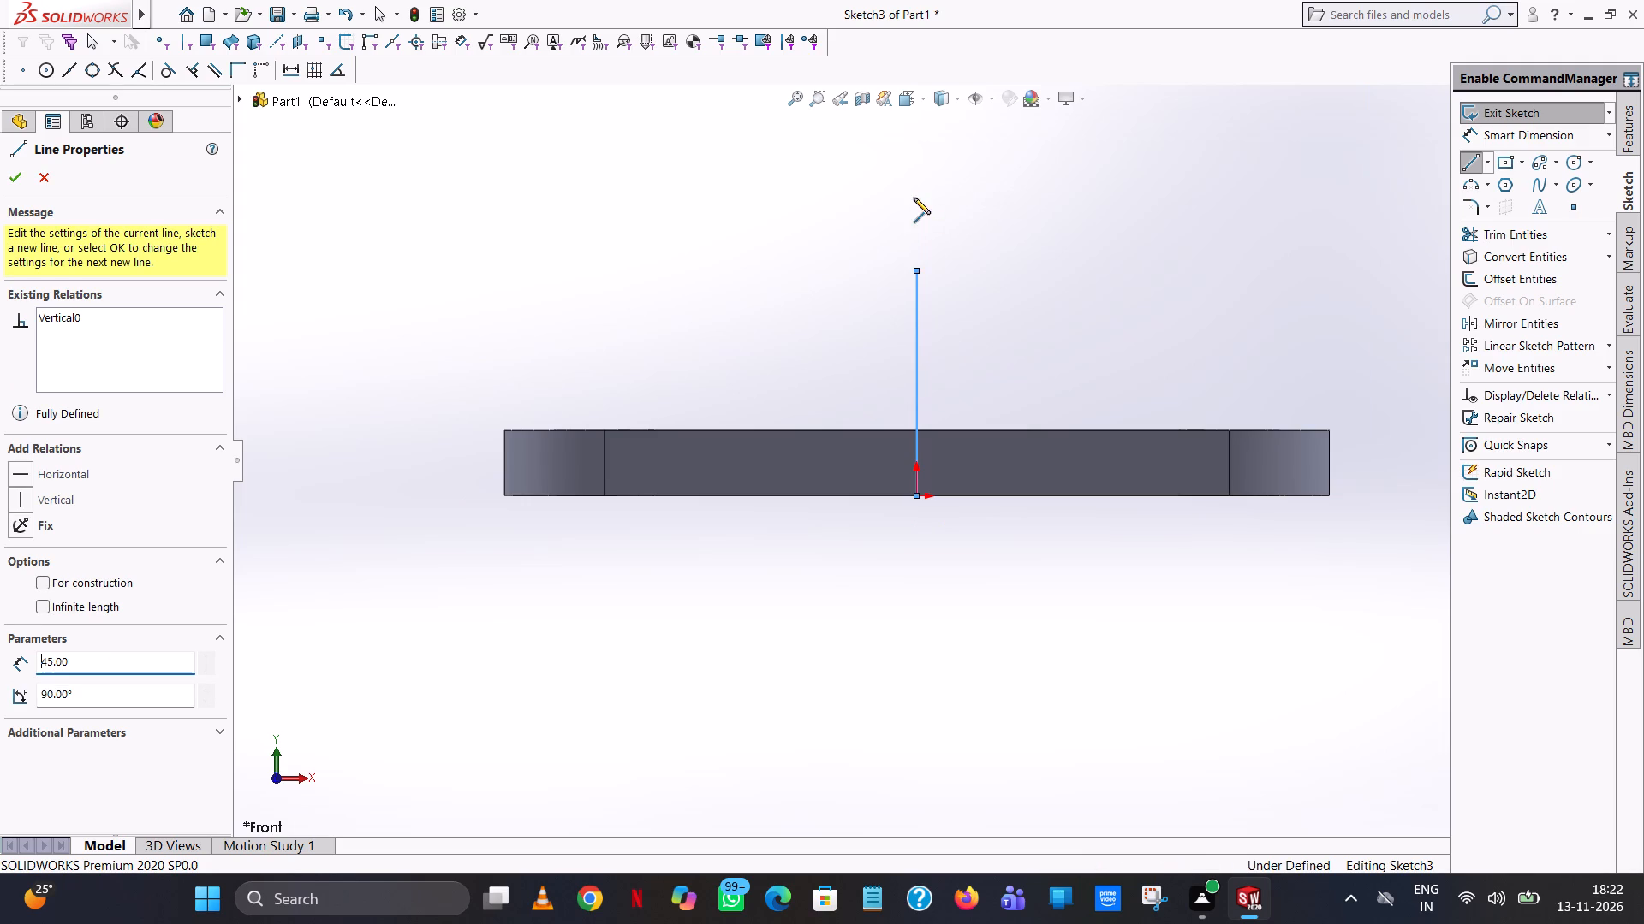
pyautogui.click(944, 211)
# Draw a circle of 25 mm radius centred on the upper end of the vertical line.
pyautogui.scroll(4, 944, 212)
pyautogui.moveTo(943, 223); pyautogui.dragTo(946, 407, button='middle')
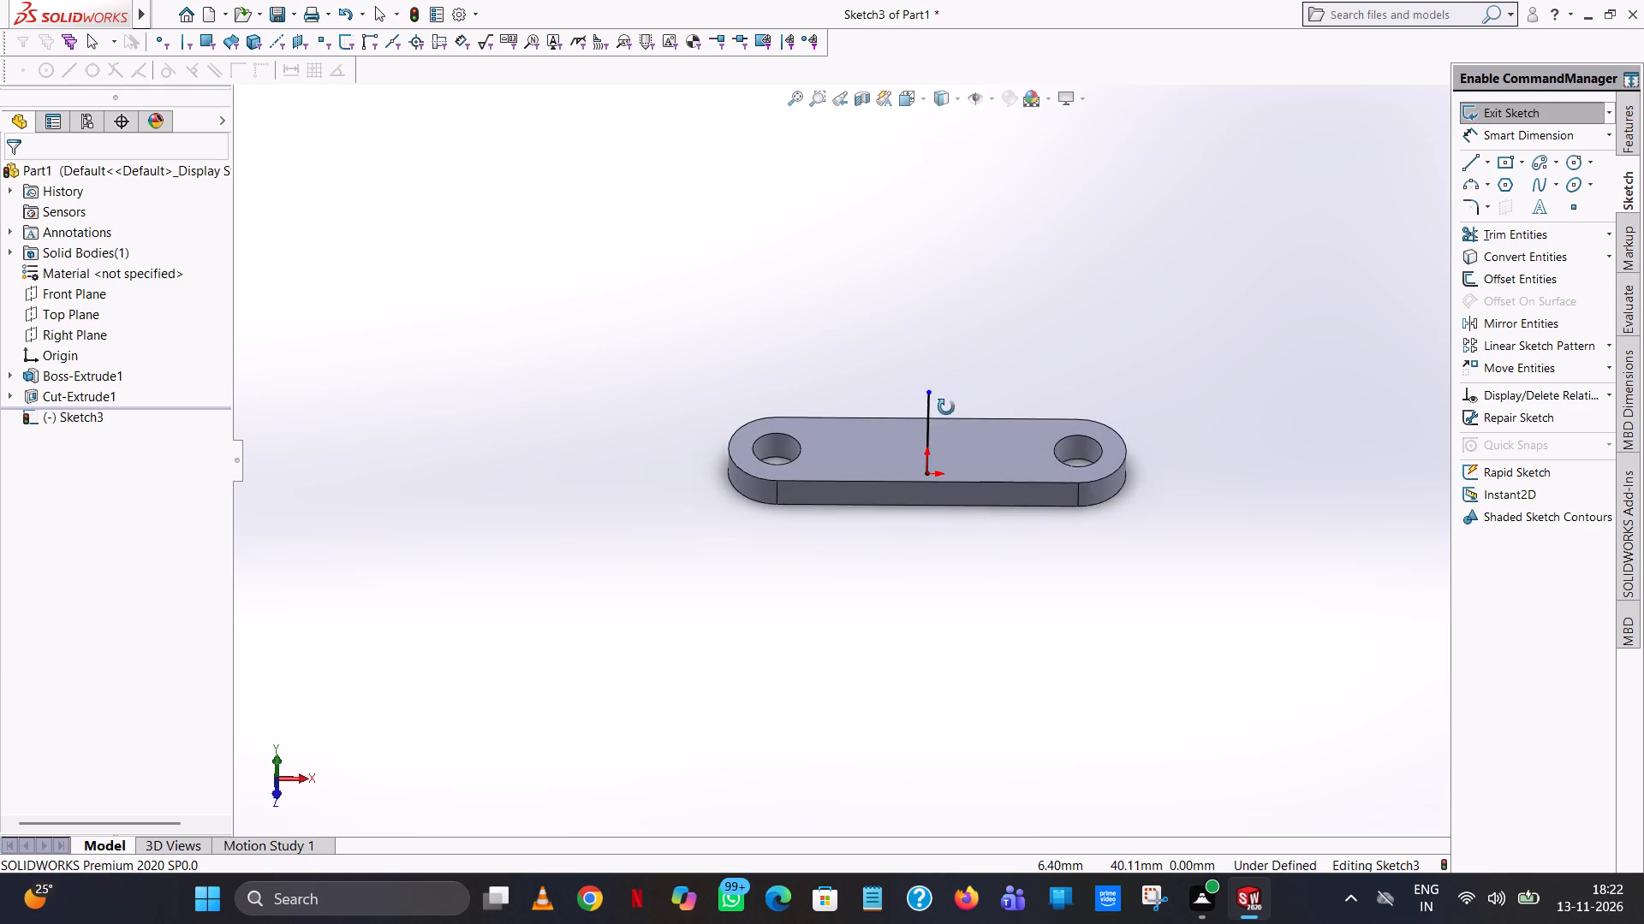
pyautogui.moveTo(946, 407); pyautogui.dragTo(902, 360, button='middle')
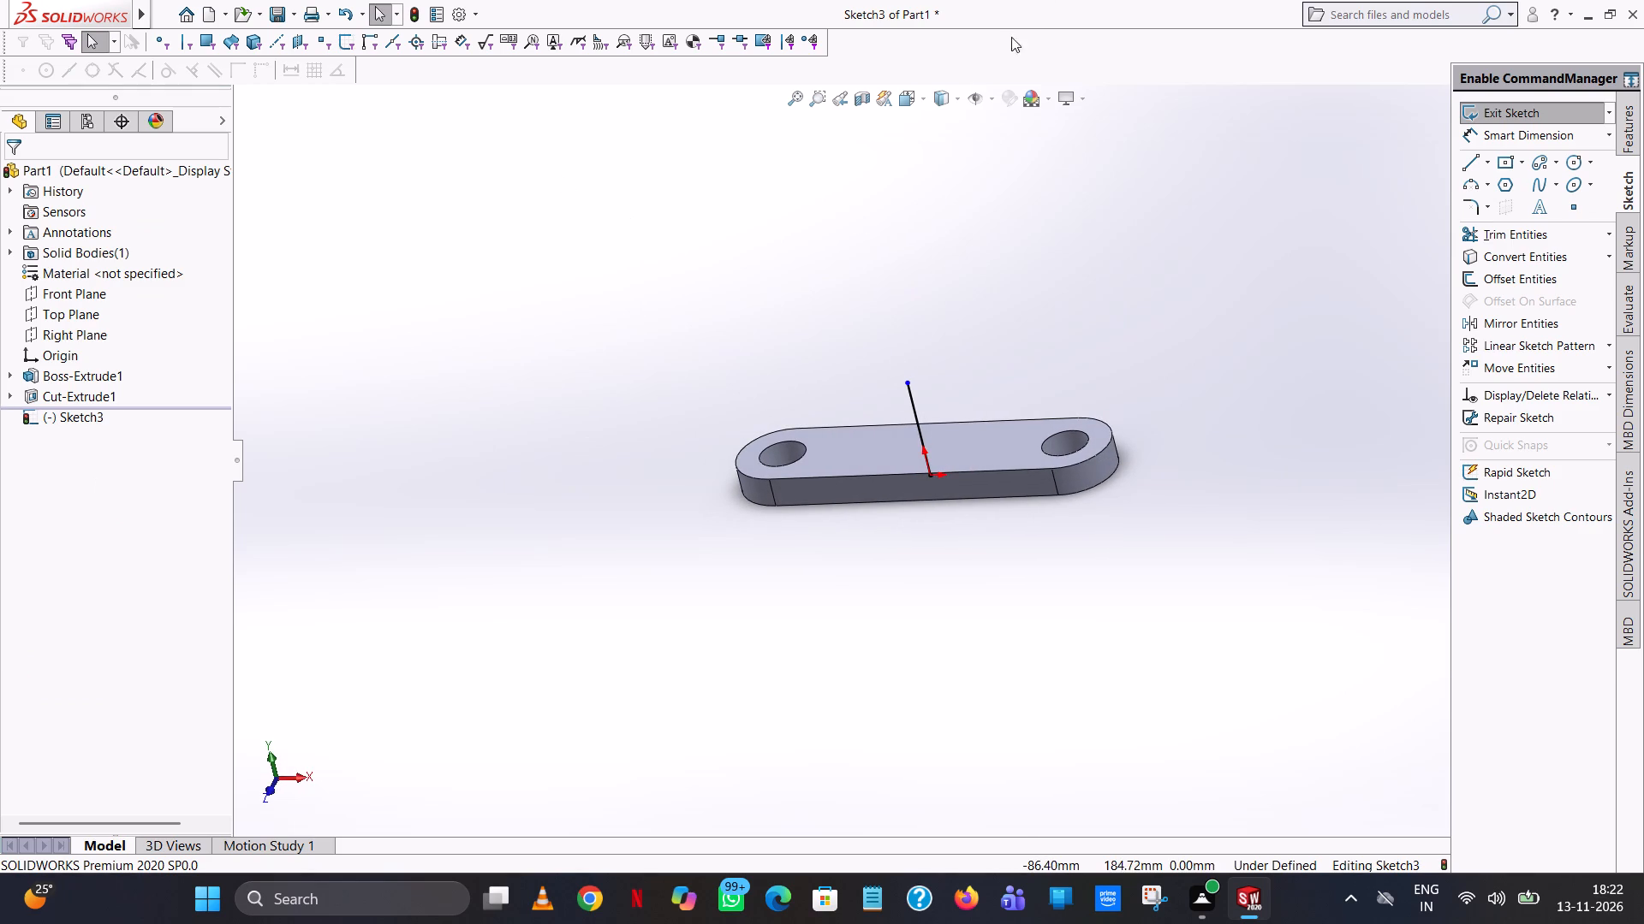
pyautogui.click(927, 98)
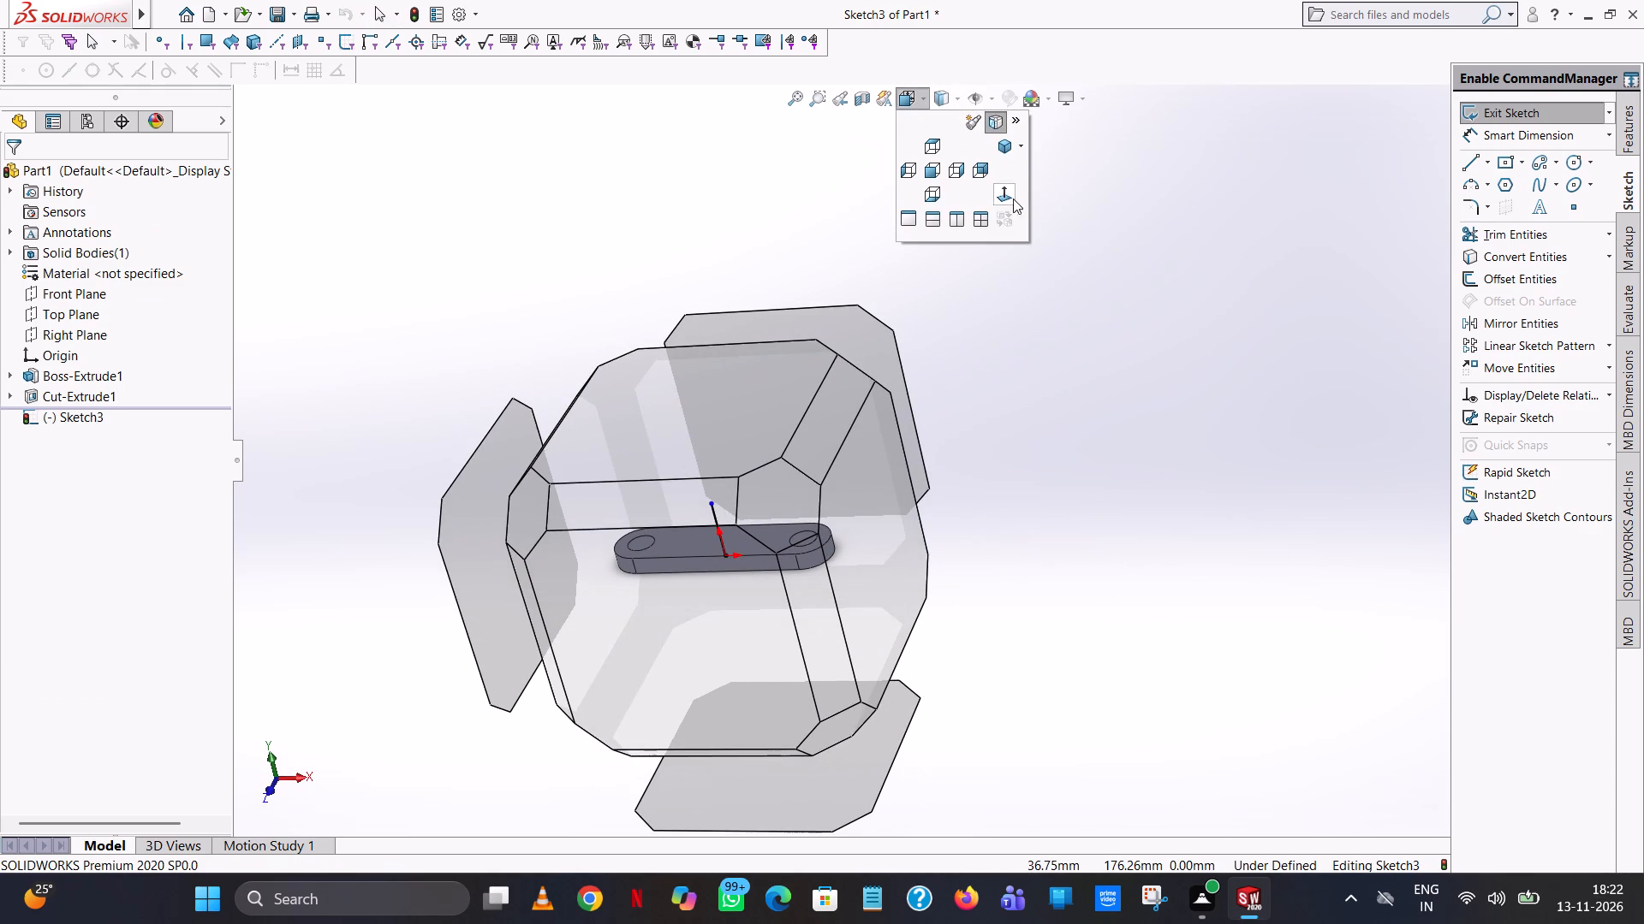
pyautogui.click(1010, 198)
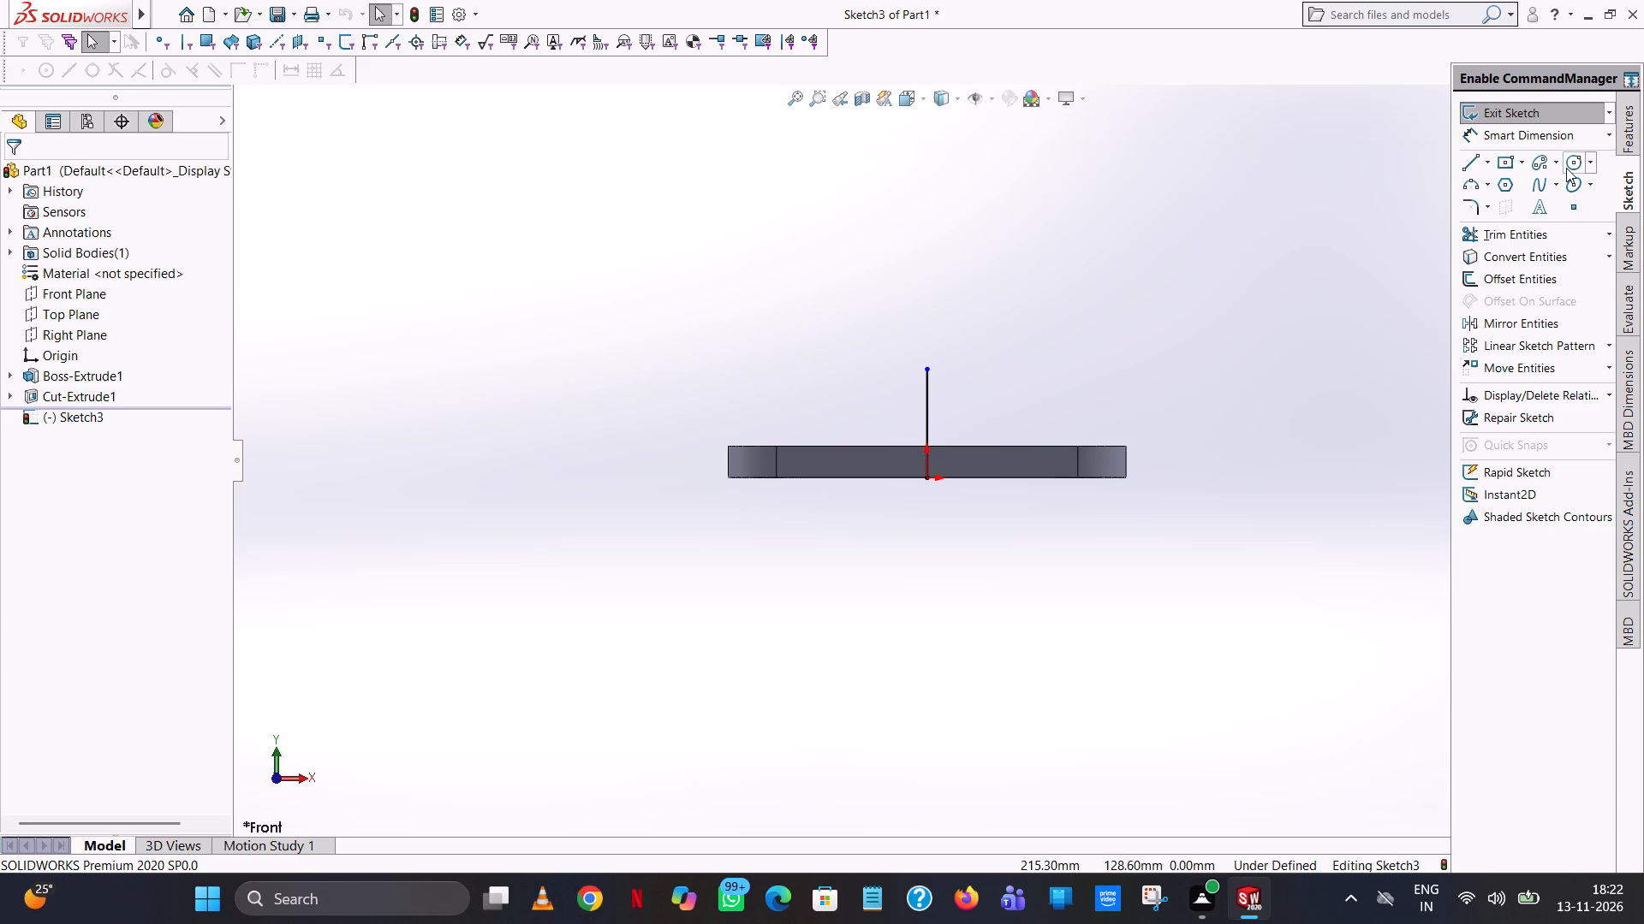
pyautogui.click(1579, 164)
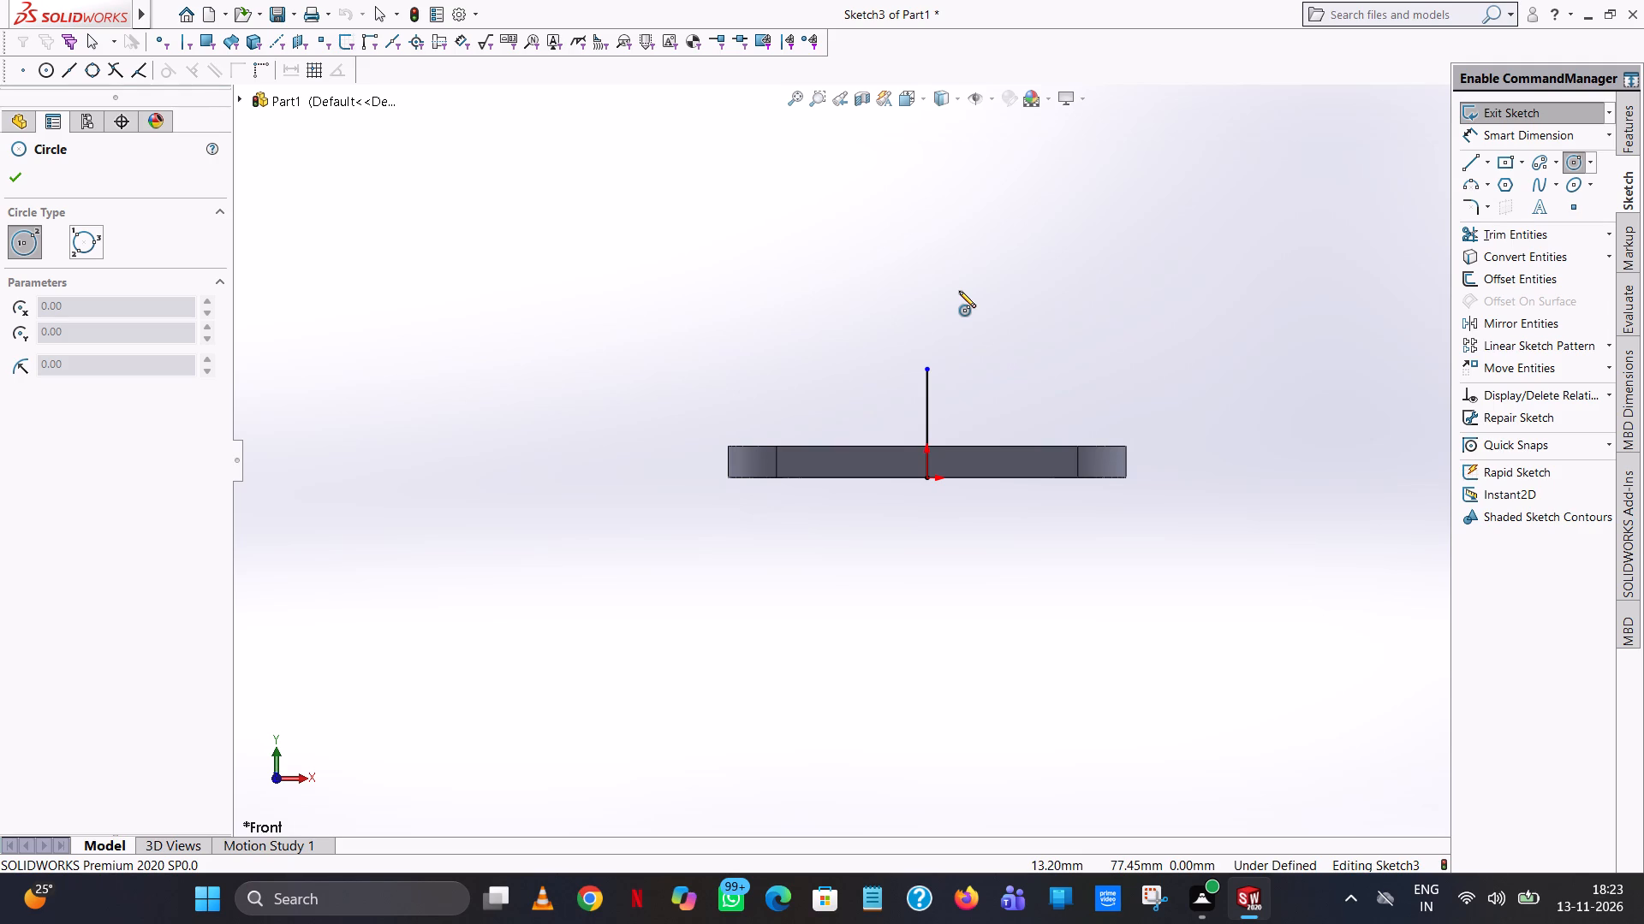
pyautogui.click(925, 365)
pyautogui.click(944, 299)
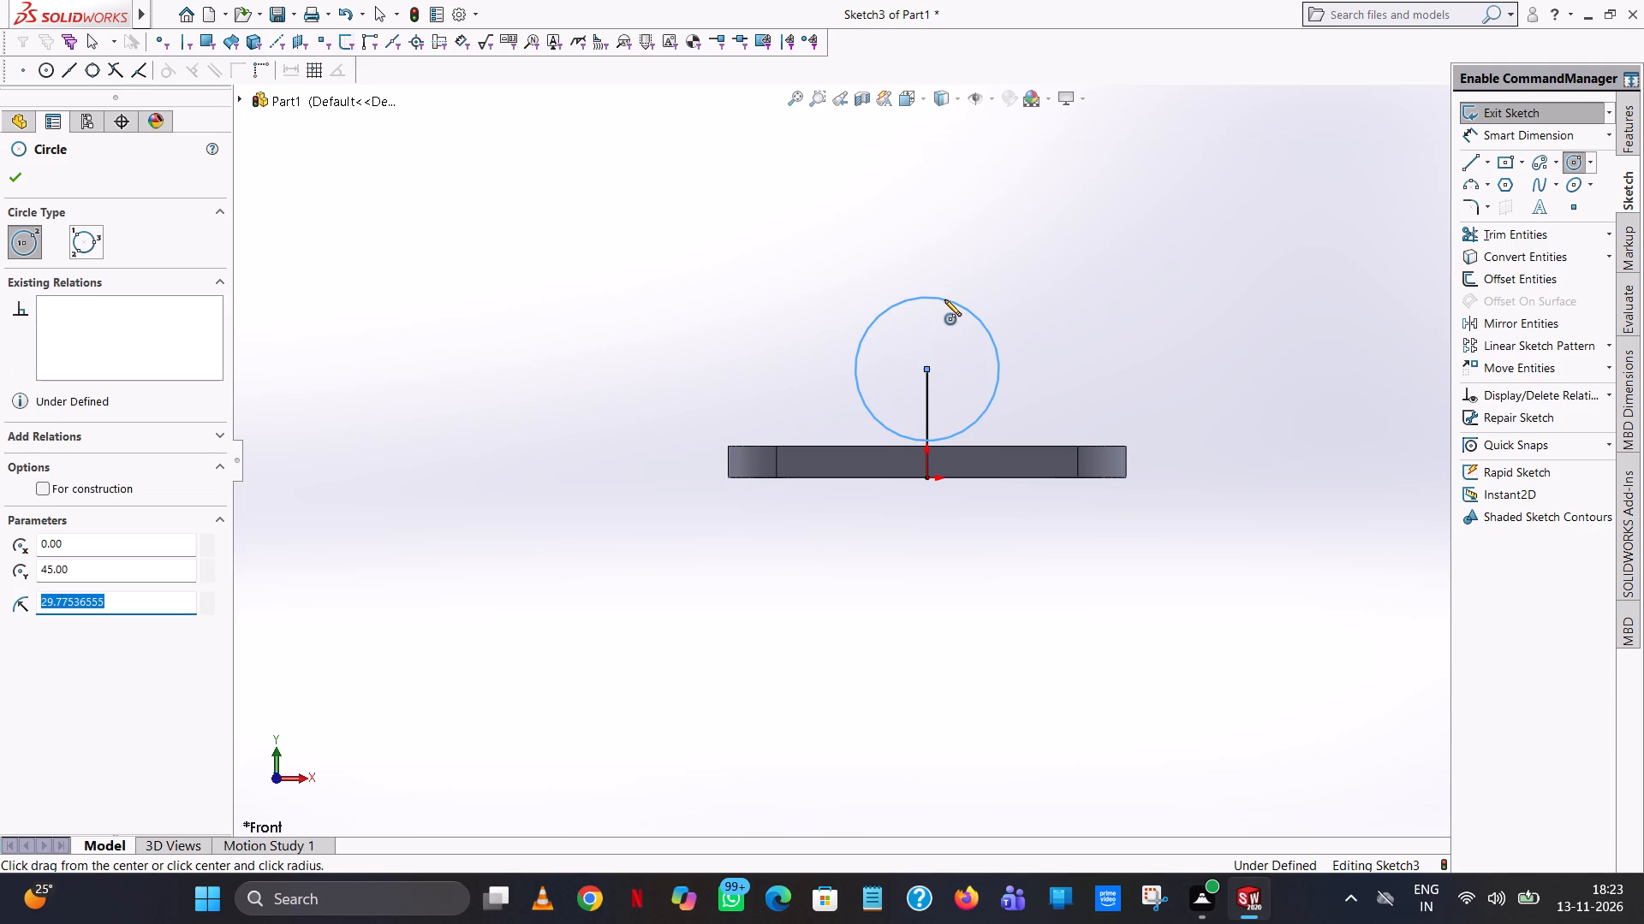
pyautogui.write('25')
pyautogui.press('Return')
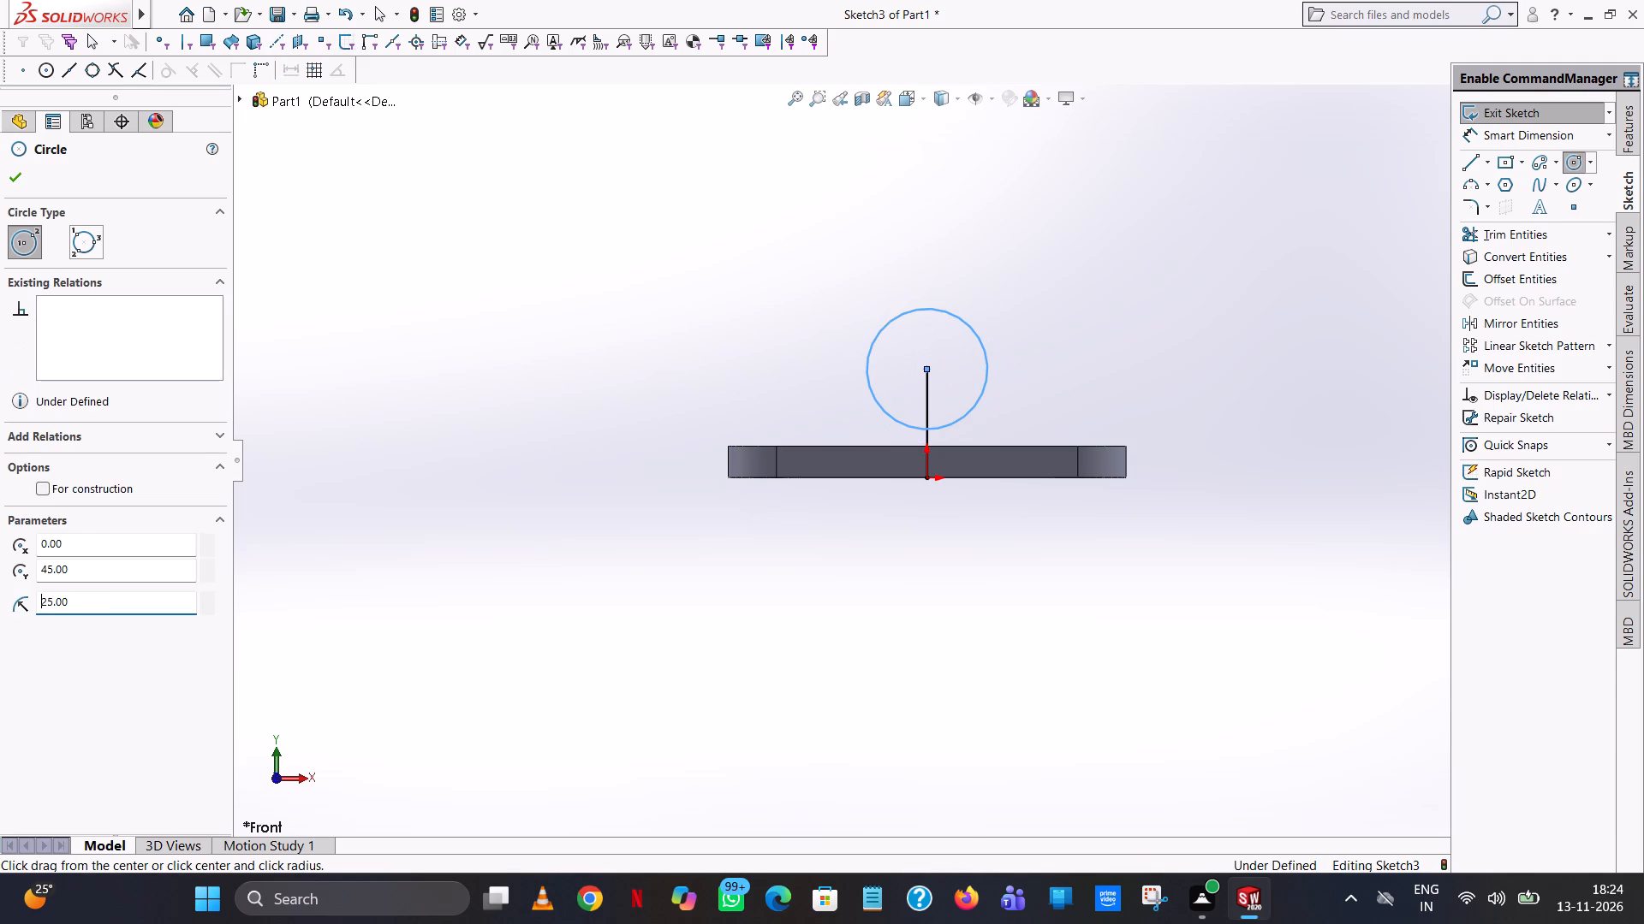
pyautogui.rightClick(944, 299)
pyautogui.click(972, 316)
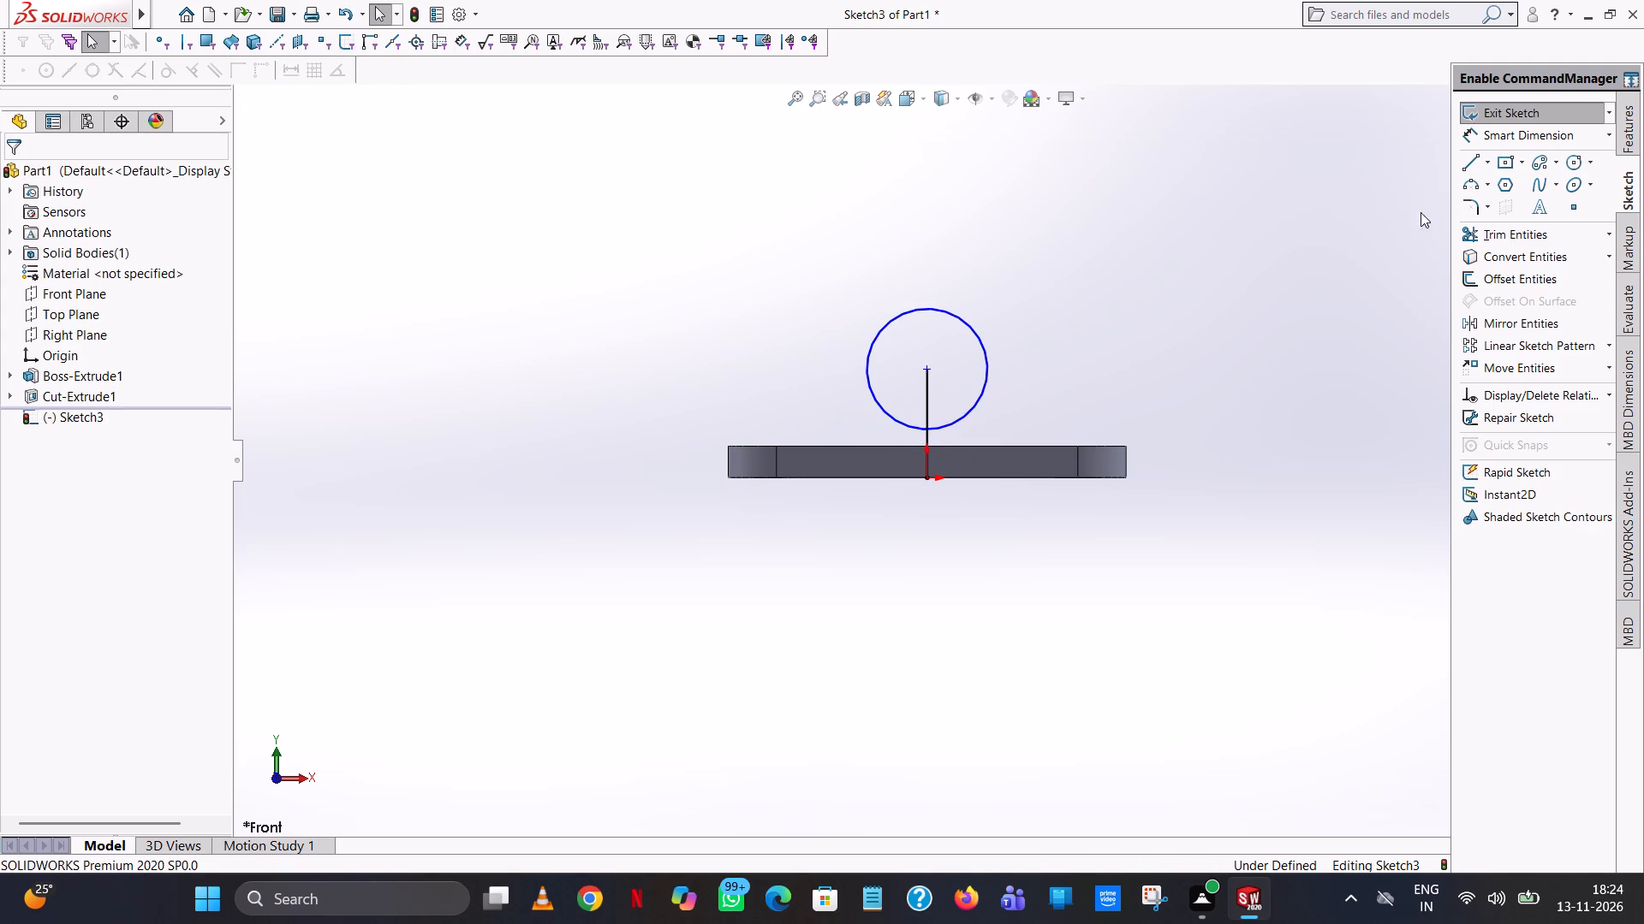
# Trim away the vertical helper line inside and below the circle using Trim to closest.
pyautogui.click(1467, 237)
pyautogui.click(930, 391)
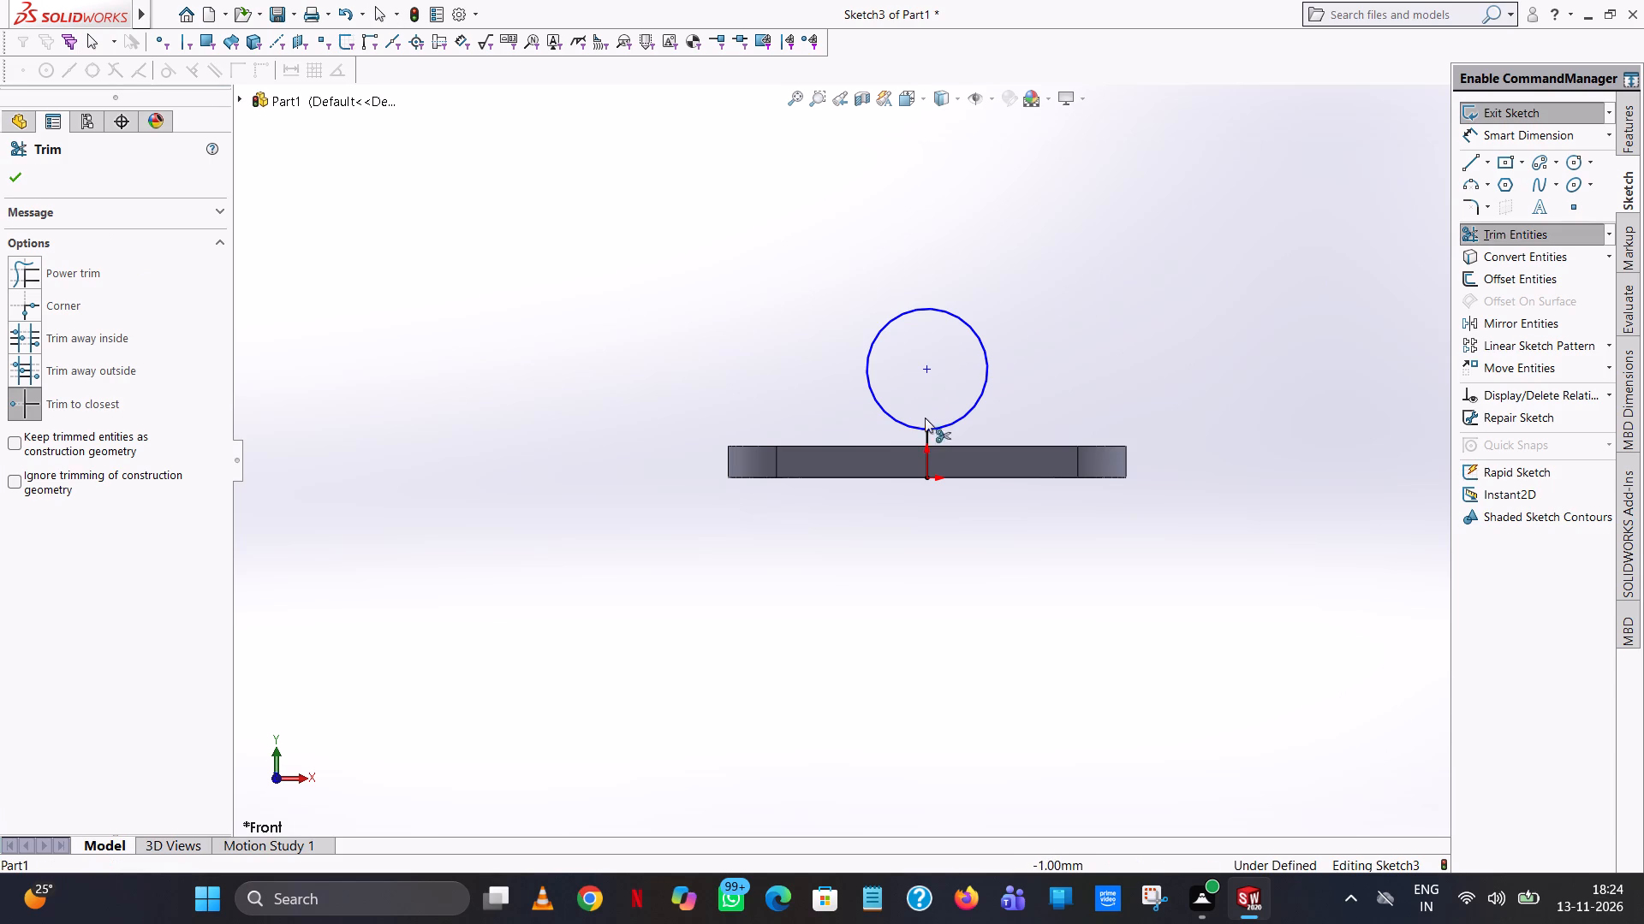
pyautogui.click(925, 448)
pyautogui.click(17, 185)
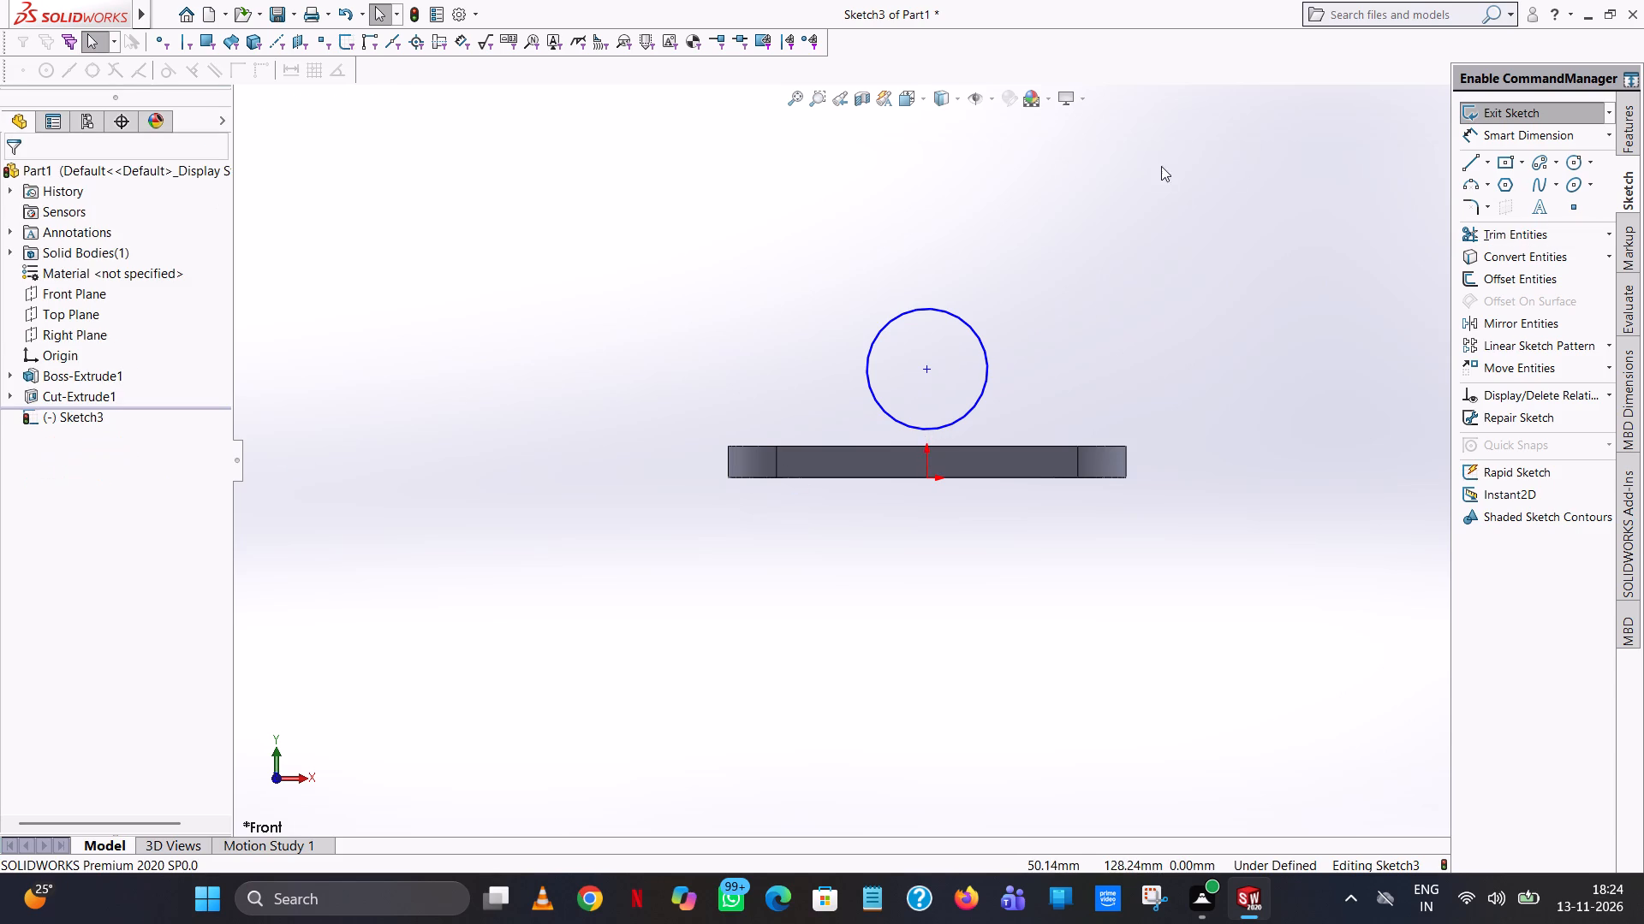
pyautogui.click(1305, 172)
# Dimension the circle with a 50 mm diameter and move the dimension text above the circle.
pyautogui.click(1488, 139)
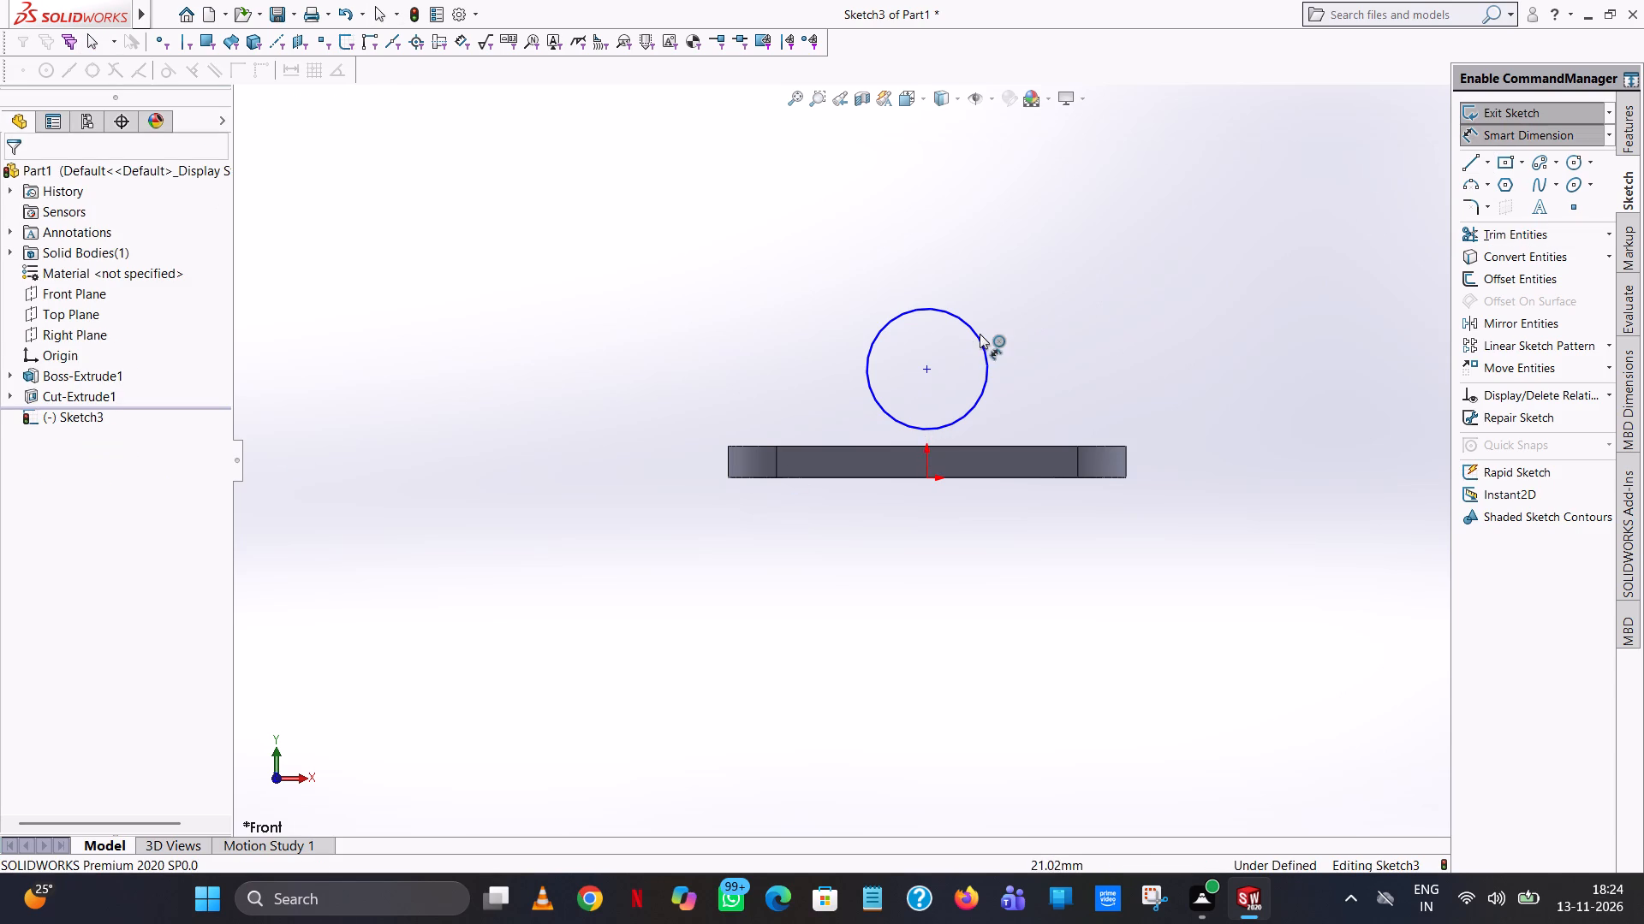
pyautogui.click(980, 334)
pyautogui.click(929, 348)
pyautogui.click(849, 322)
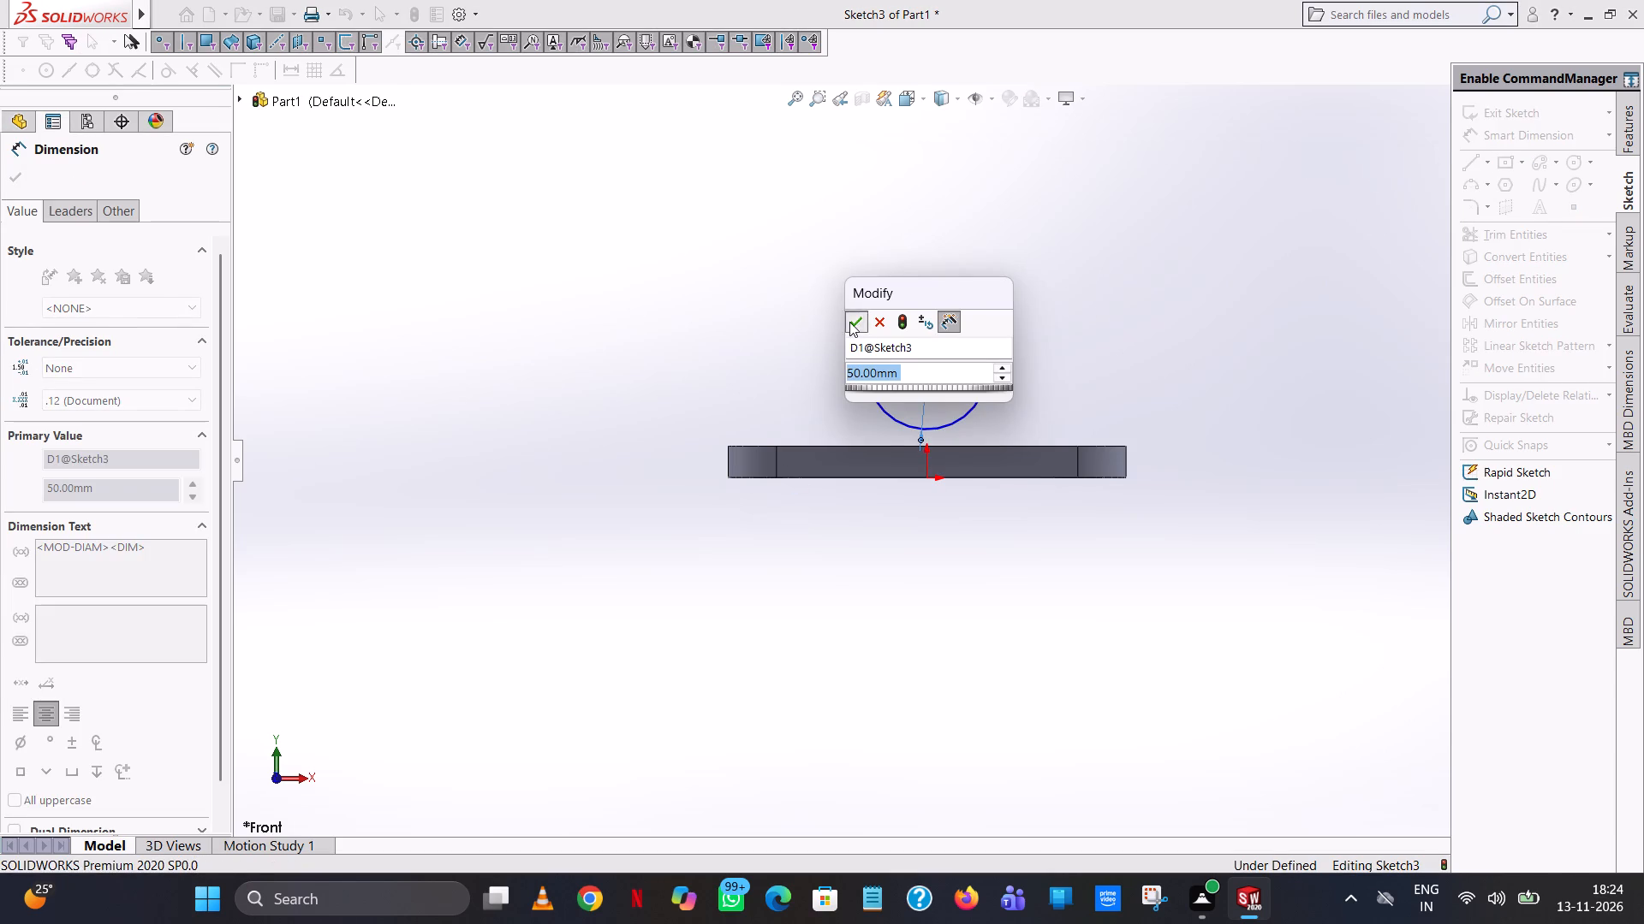
pyautogui.click(826, 320)
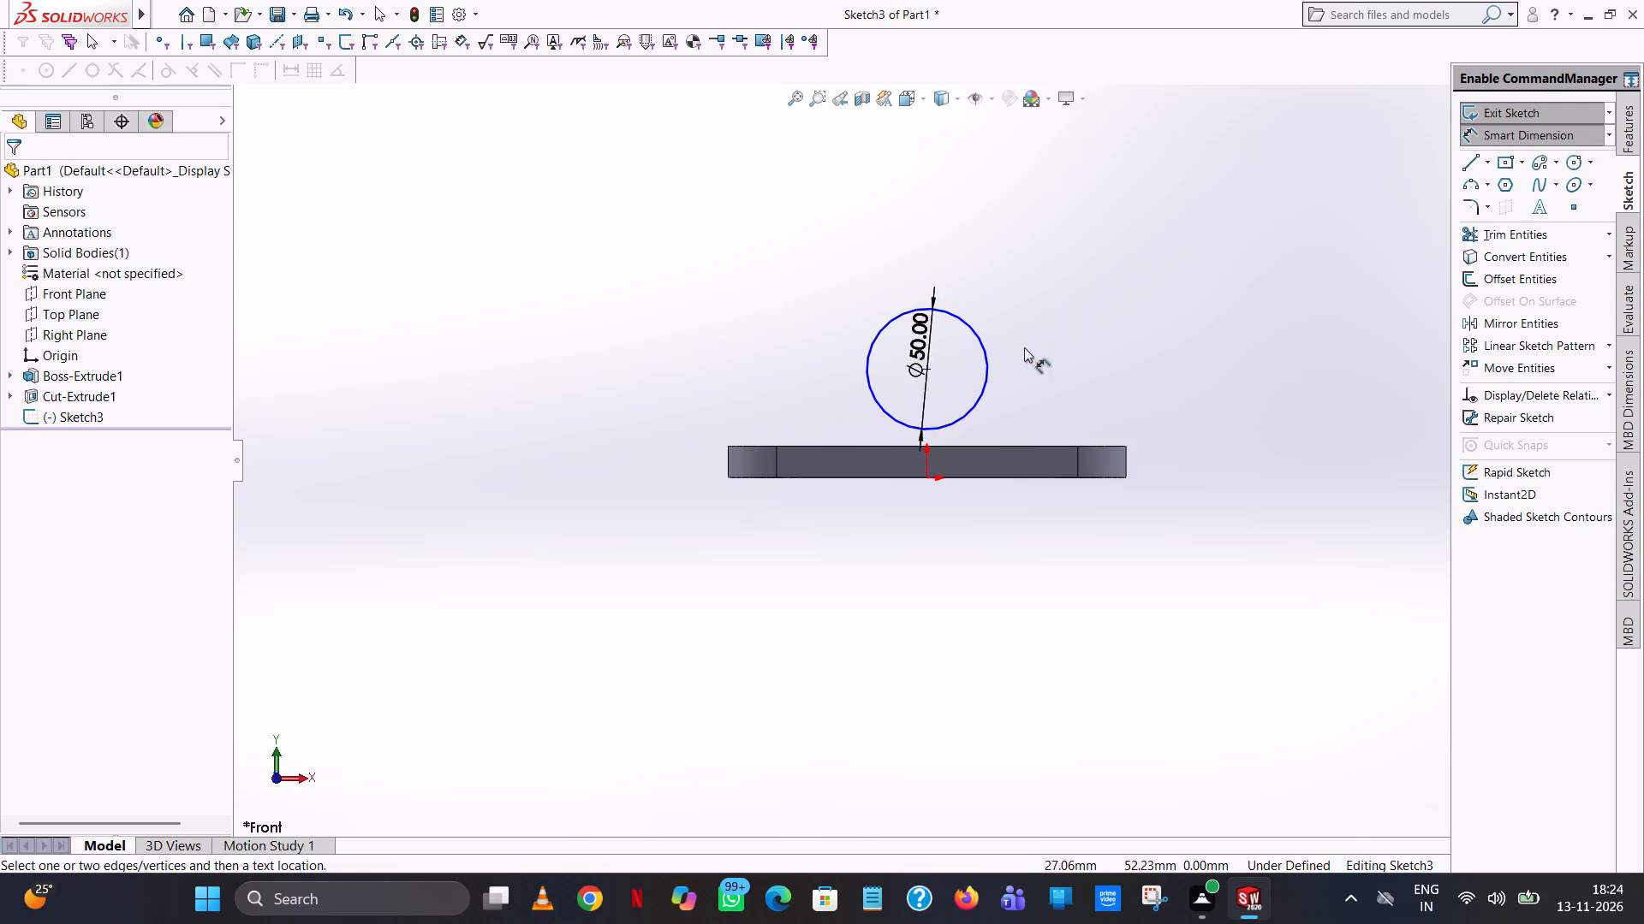
pyautogui.click(1084, 330)
pyautogui.moveTo(921, 344); pyautogui.dragTo(965, 210)
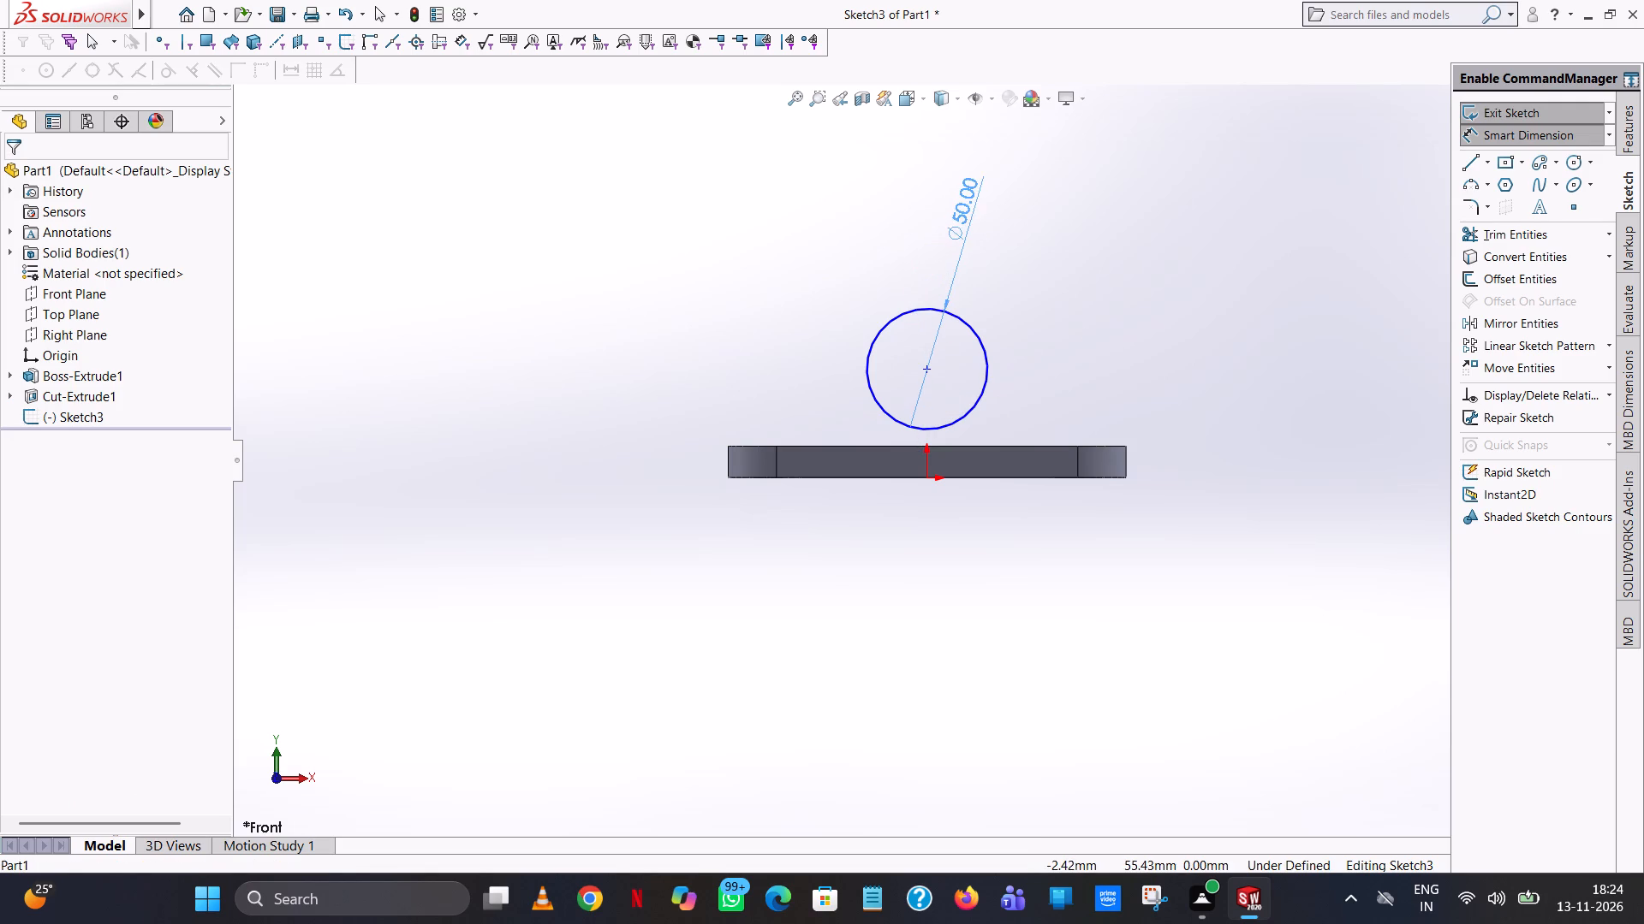
pyautogui.click(1050, 343)
# Dimension the circle's centre 45 mm vertically above the origin.
pyautogui.click(927, 372)
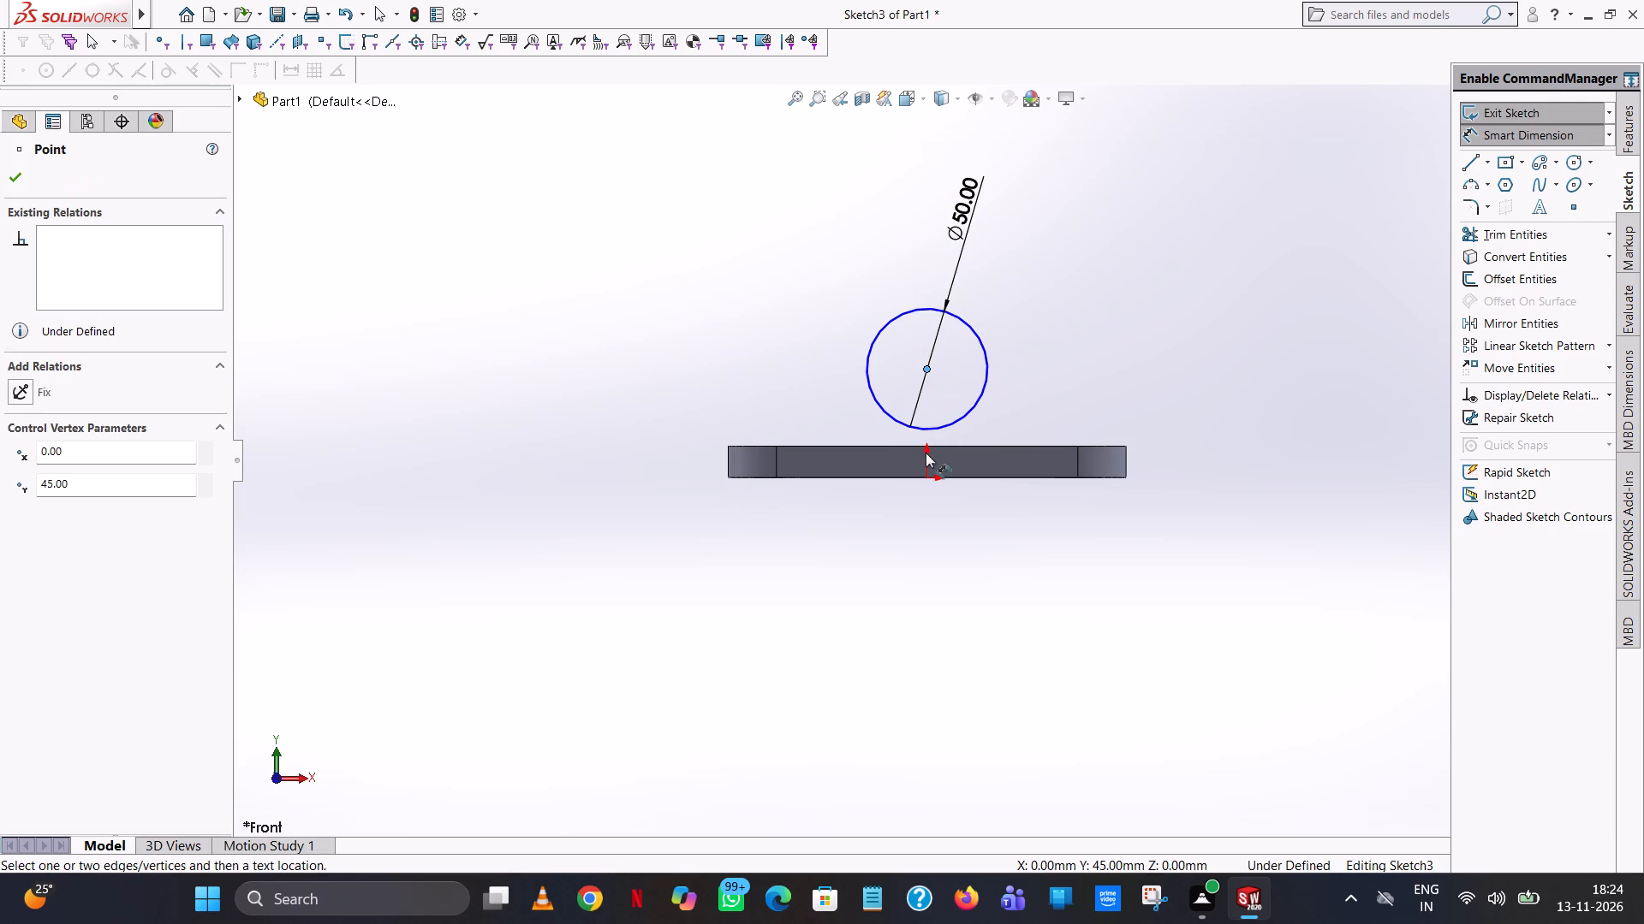
pyautogui.click(928, 475)
pyautogui.click(754, 511)
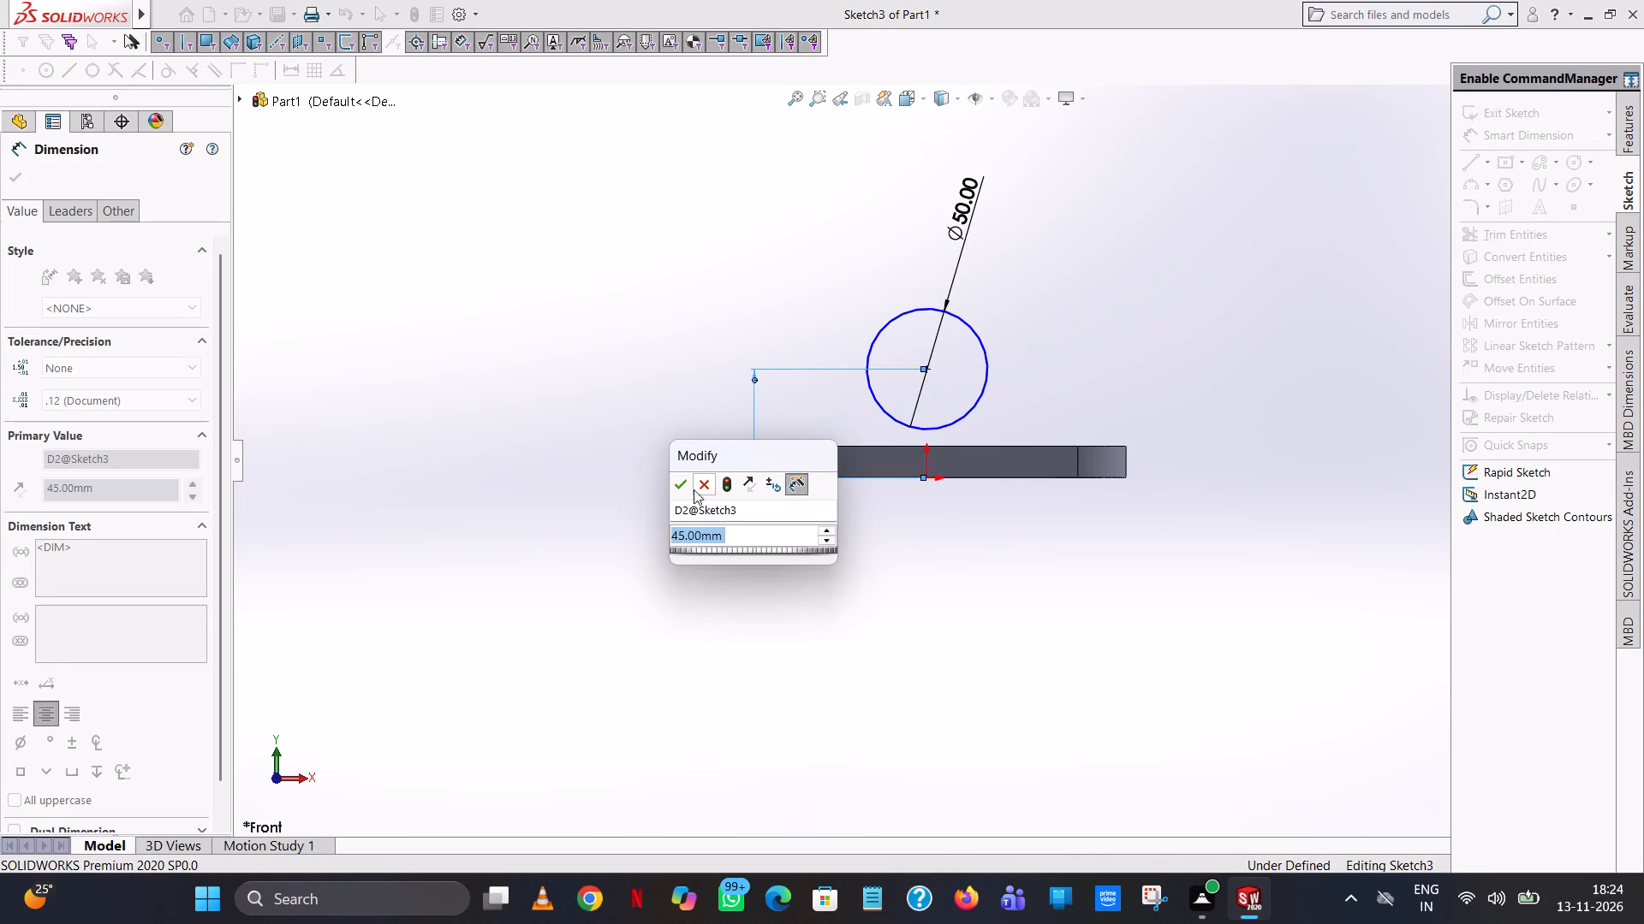
pyautogui.click(679, 489)
pyautogui.click(573, 251)
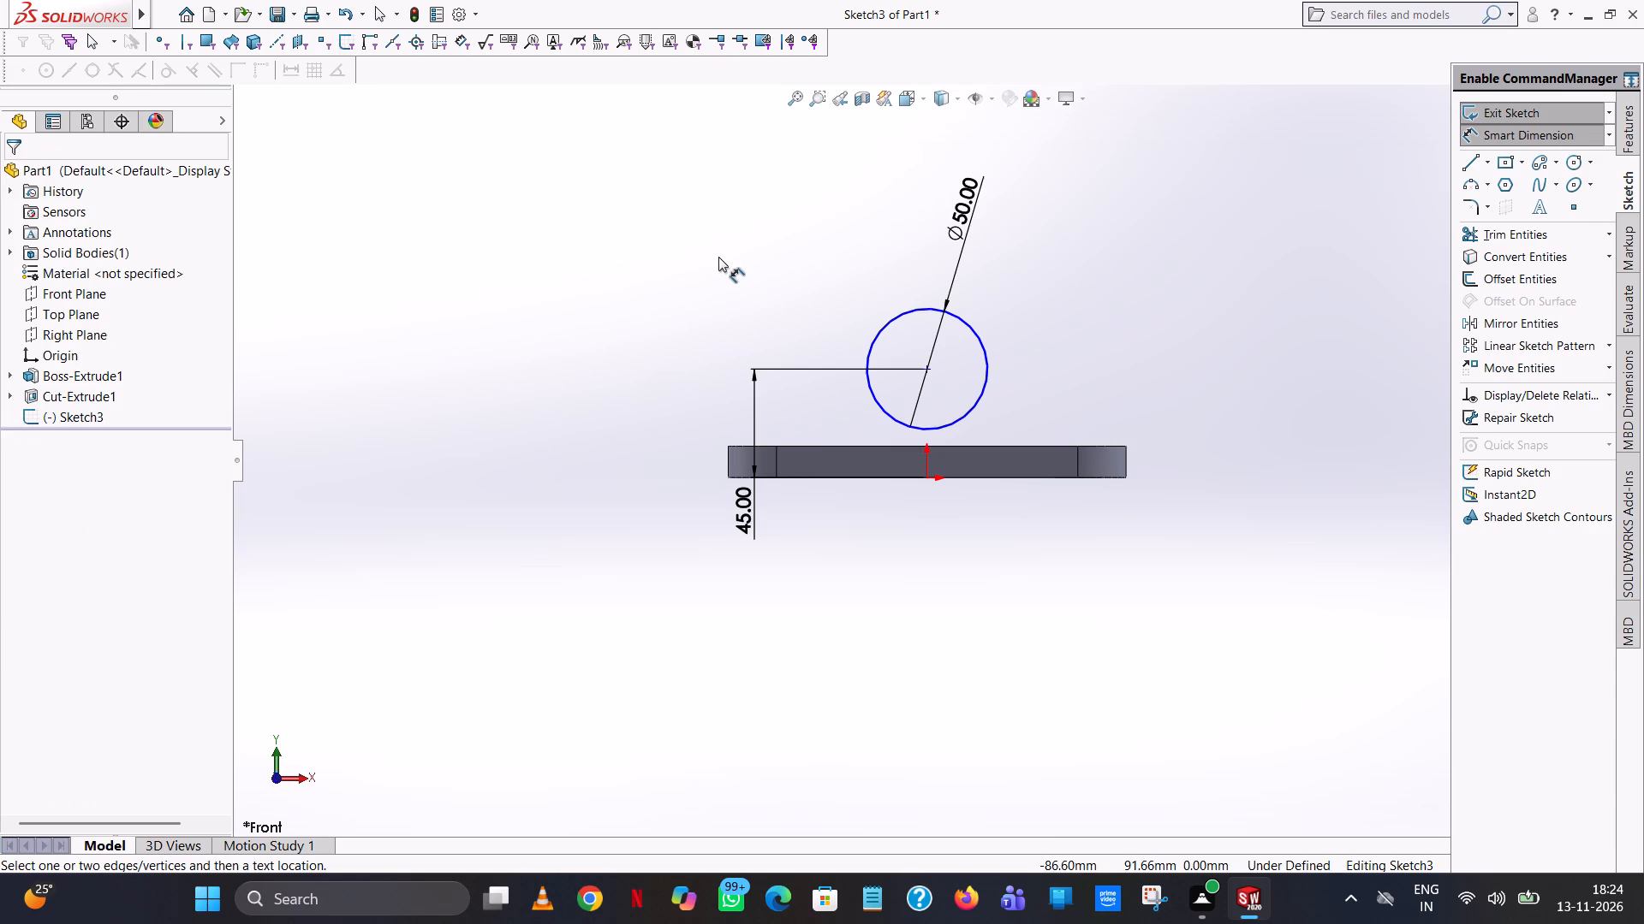
pyautogui.press('Escape')
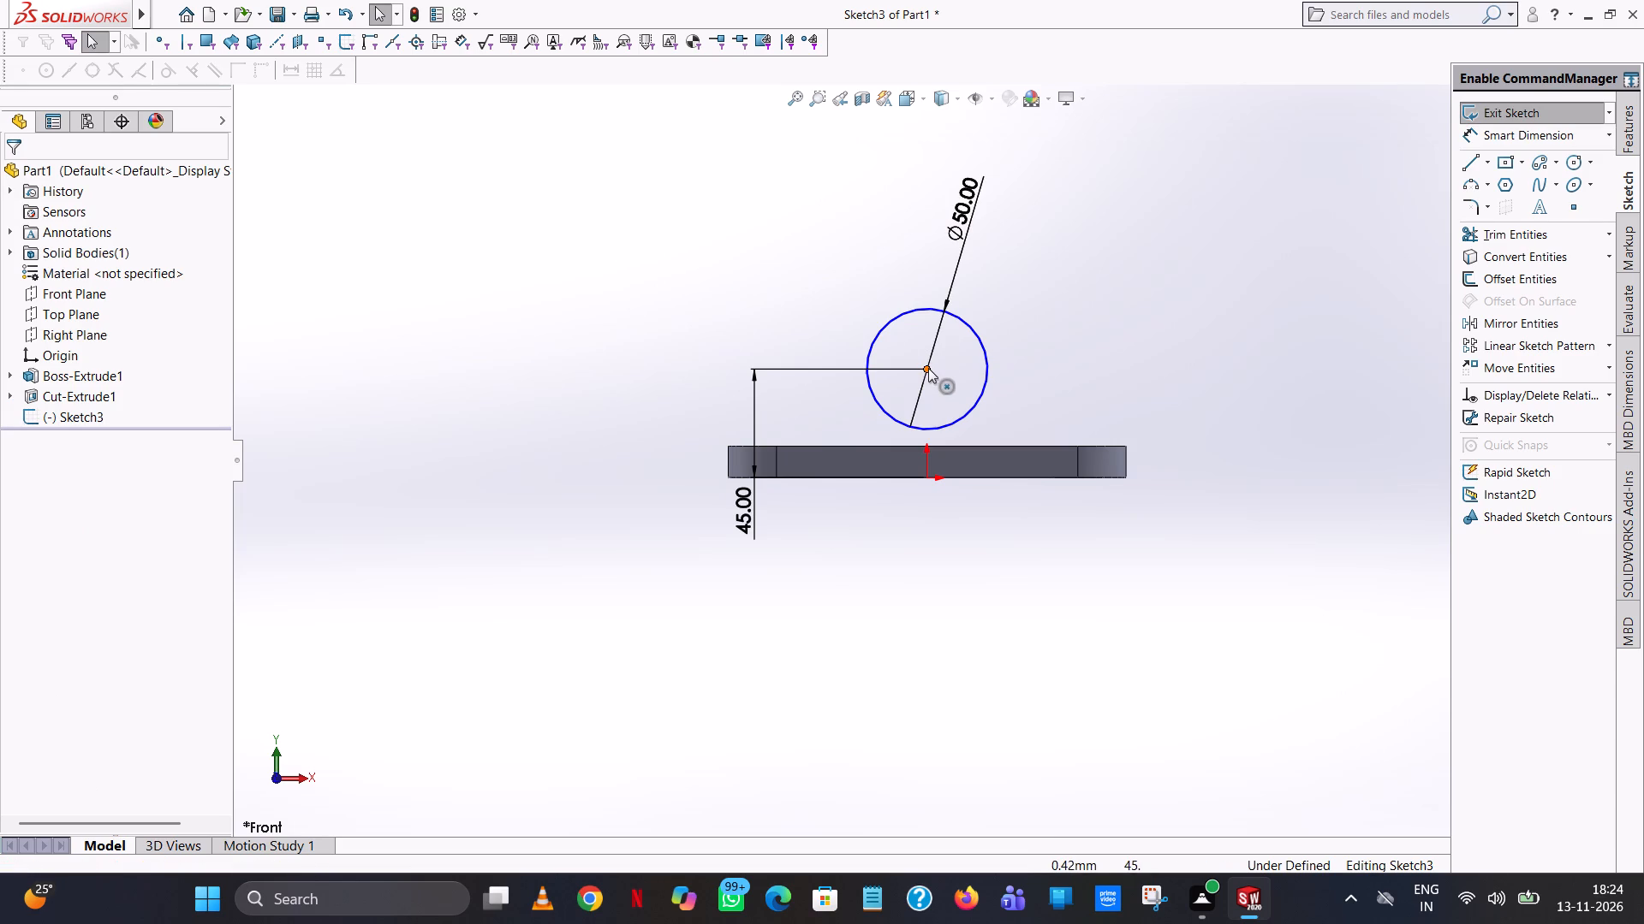
# Add a Vertical relation between the circle's centre and the origin.
pyautogui.keyDown('ctrl'); pyautogui.click(928, 368); pyautogui.keyUp('ctrl')
pyautogui.keyDown('ctrl'); pyautogui.click(928, 475); pyautogui.keyUp('ctrl')
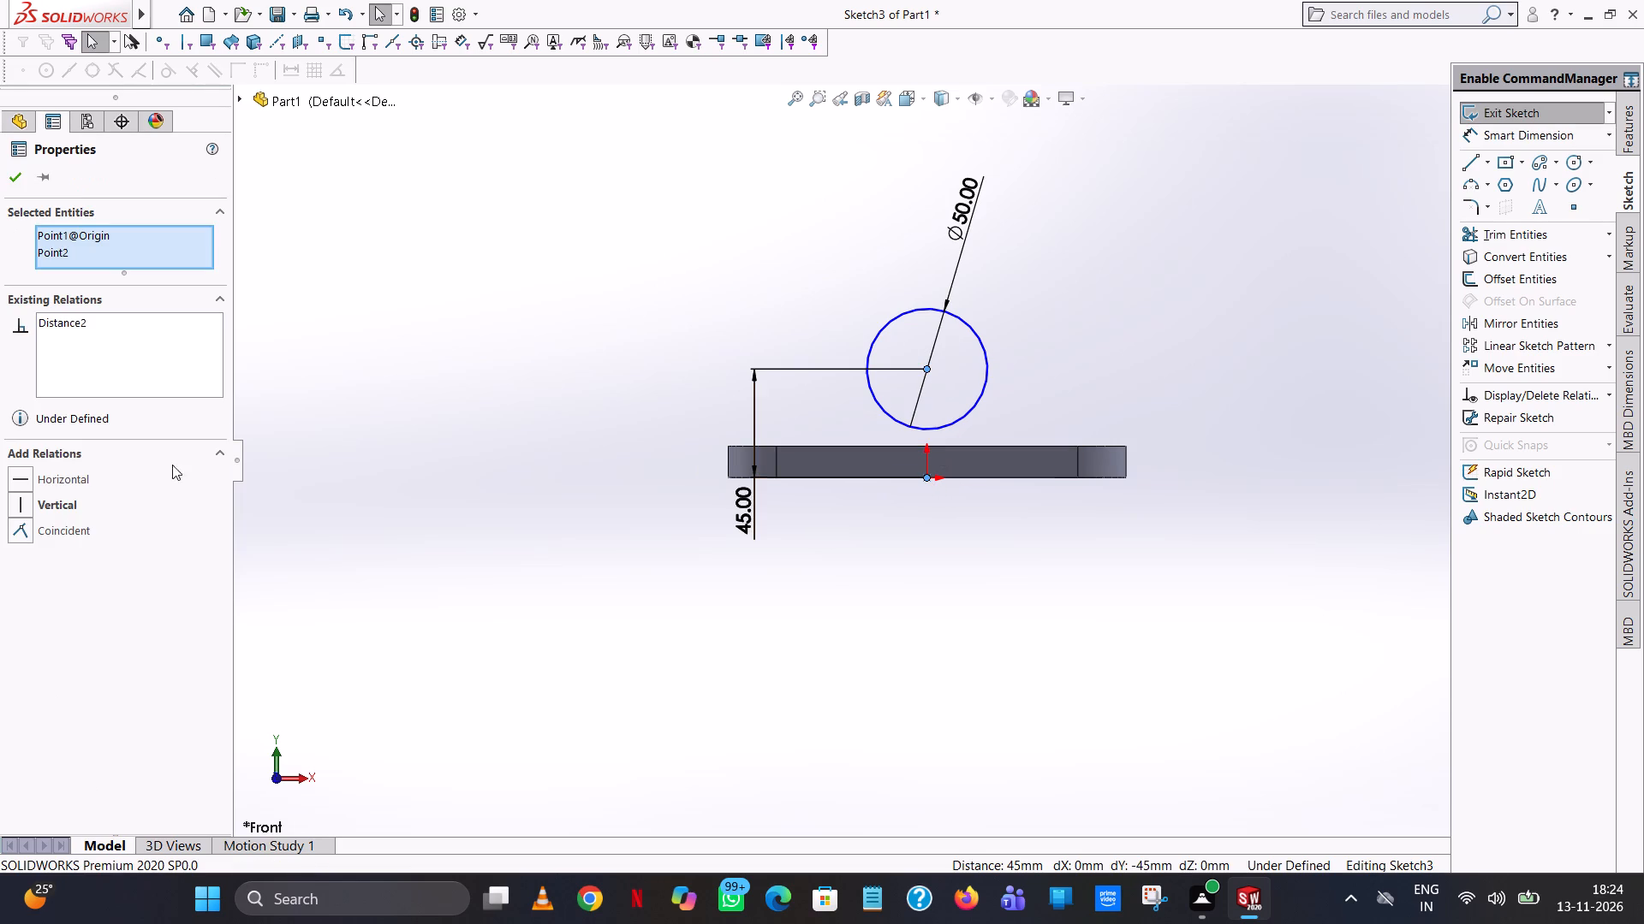
pyautogui.click(37, 503)
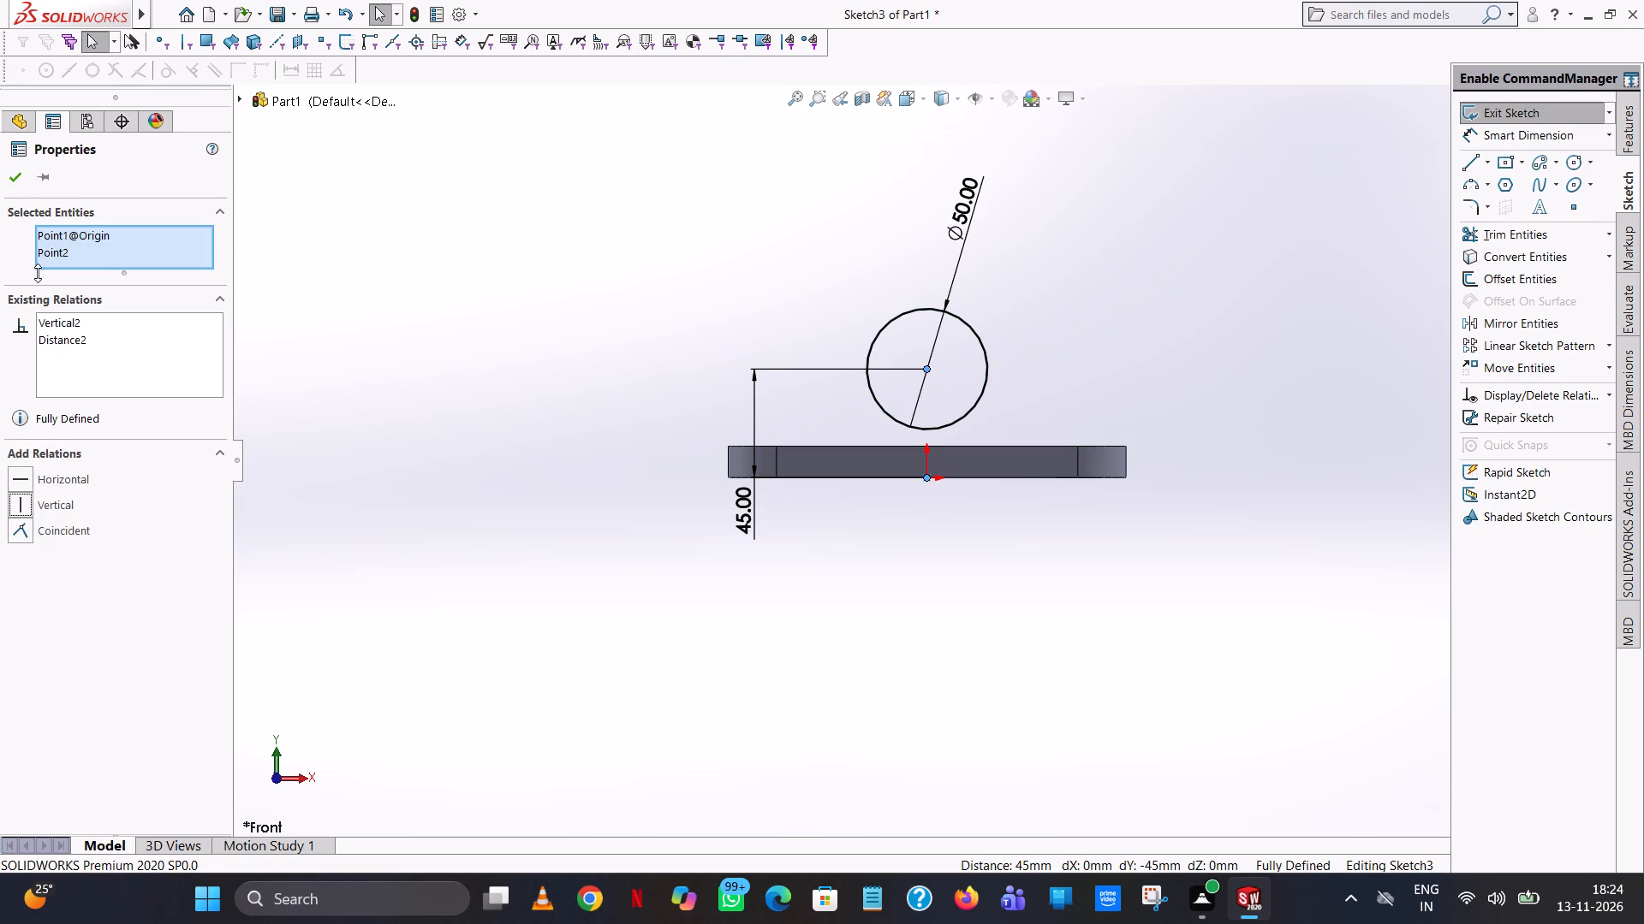
pyautogui.click(15, 185)
pyautogui.click(732, 180)
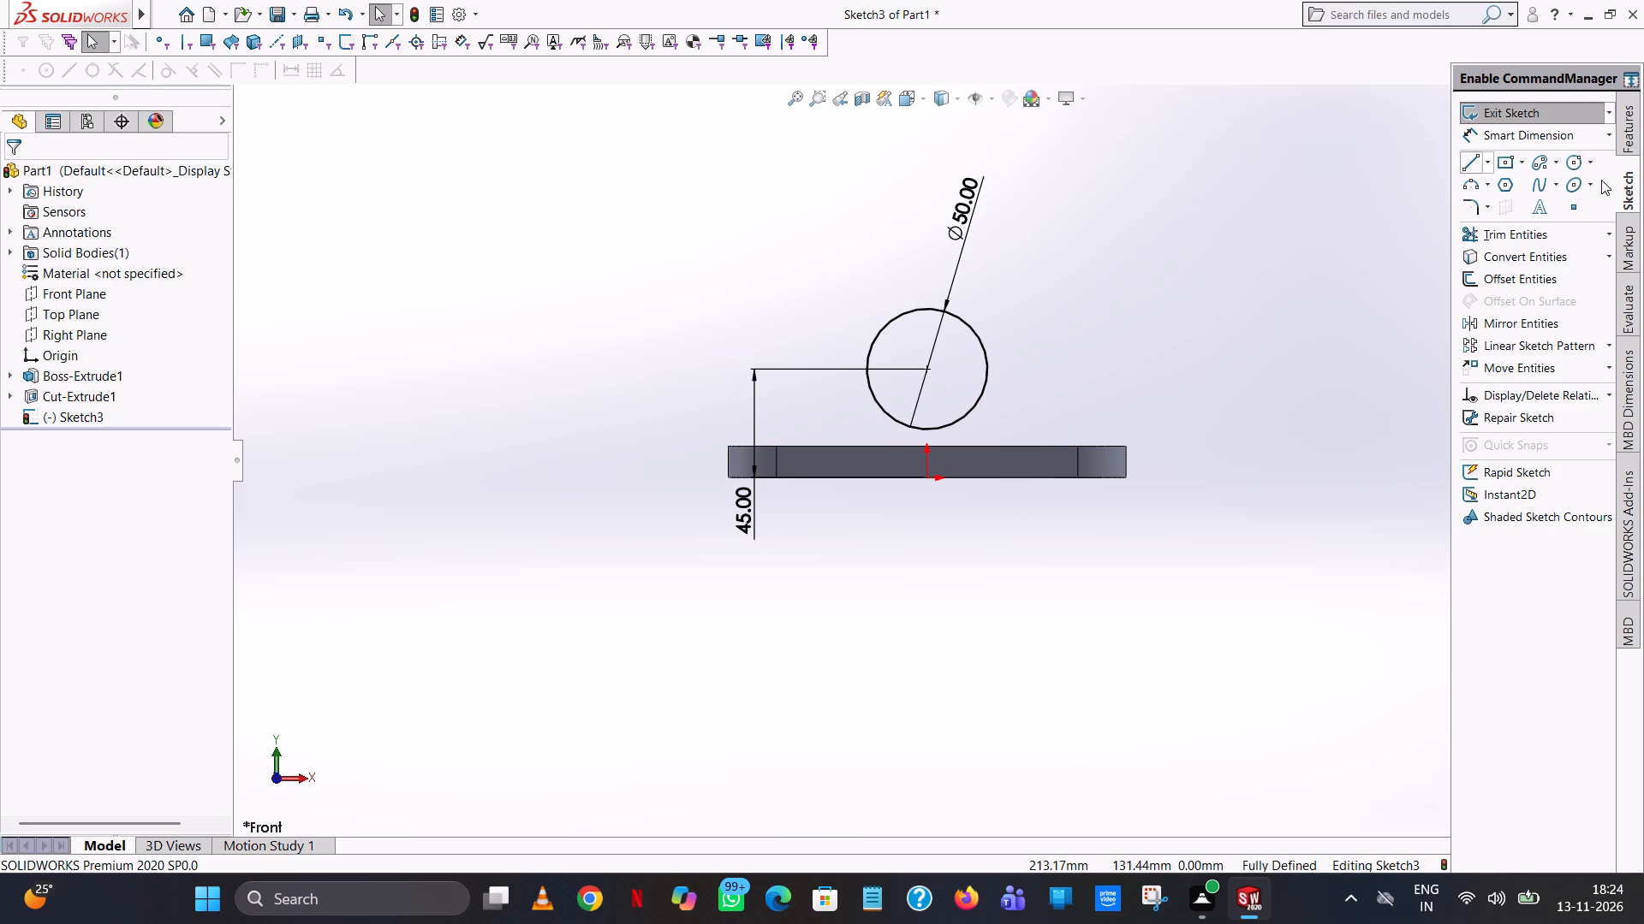
# Extrude the 50 mm circle sketch as a boss with a Mid Plane depth of 64 mm.
pyautogui.click(1621, 133)
pyautogui.click(1534, 116)
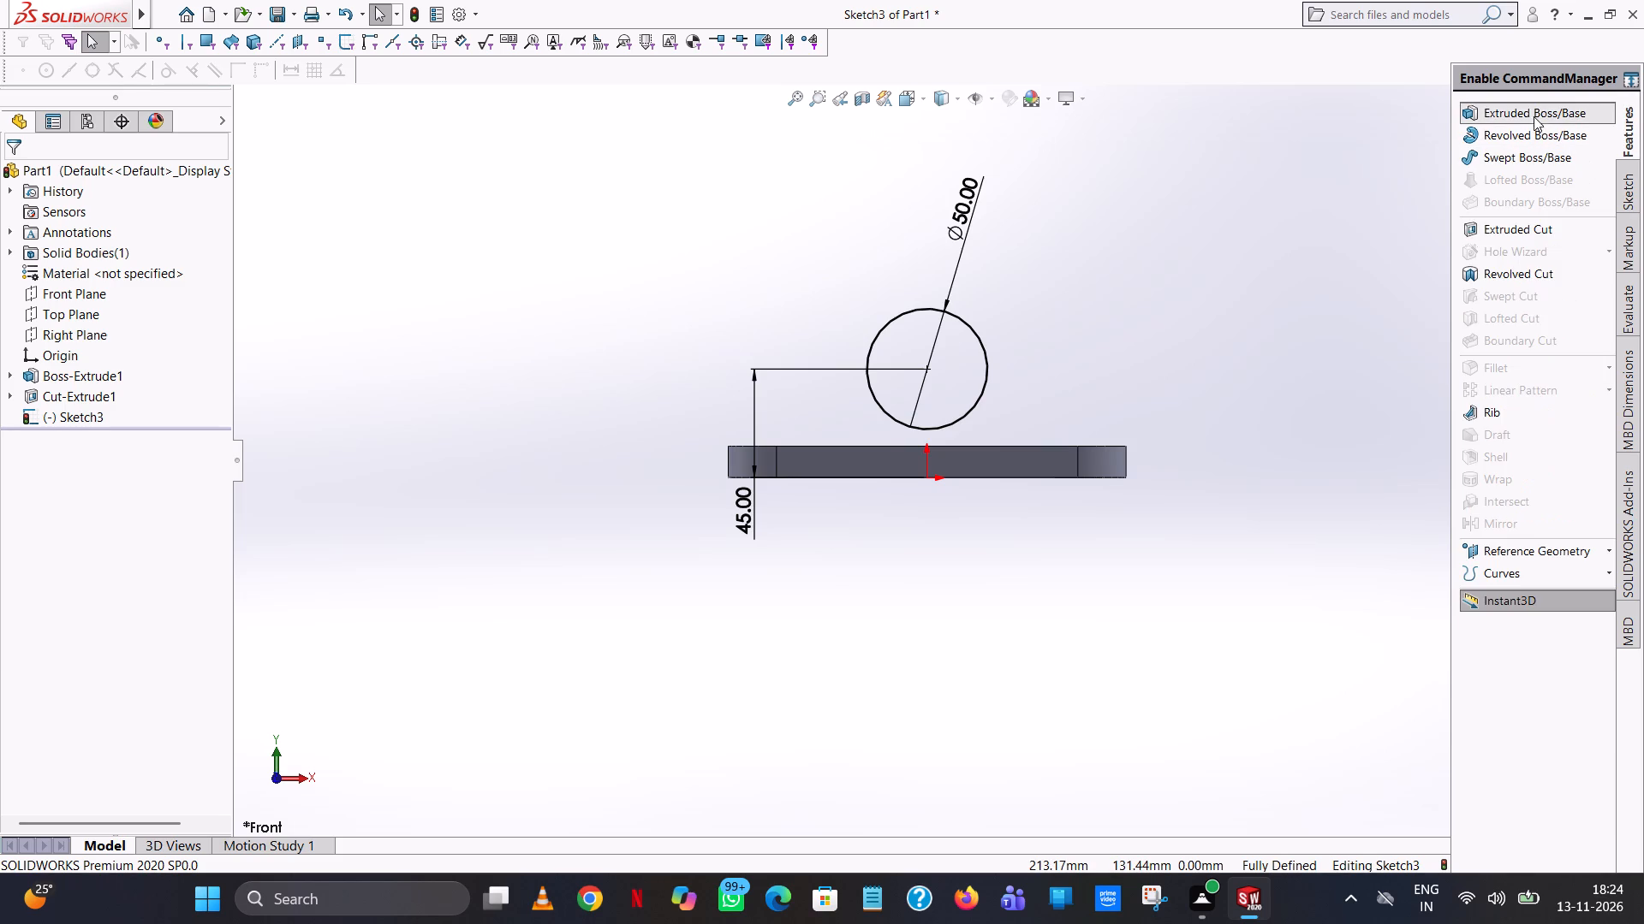
pyautogui.moveTo(519, 364); pyautogui.dragTo(509, 609, button='middle')
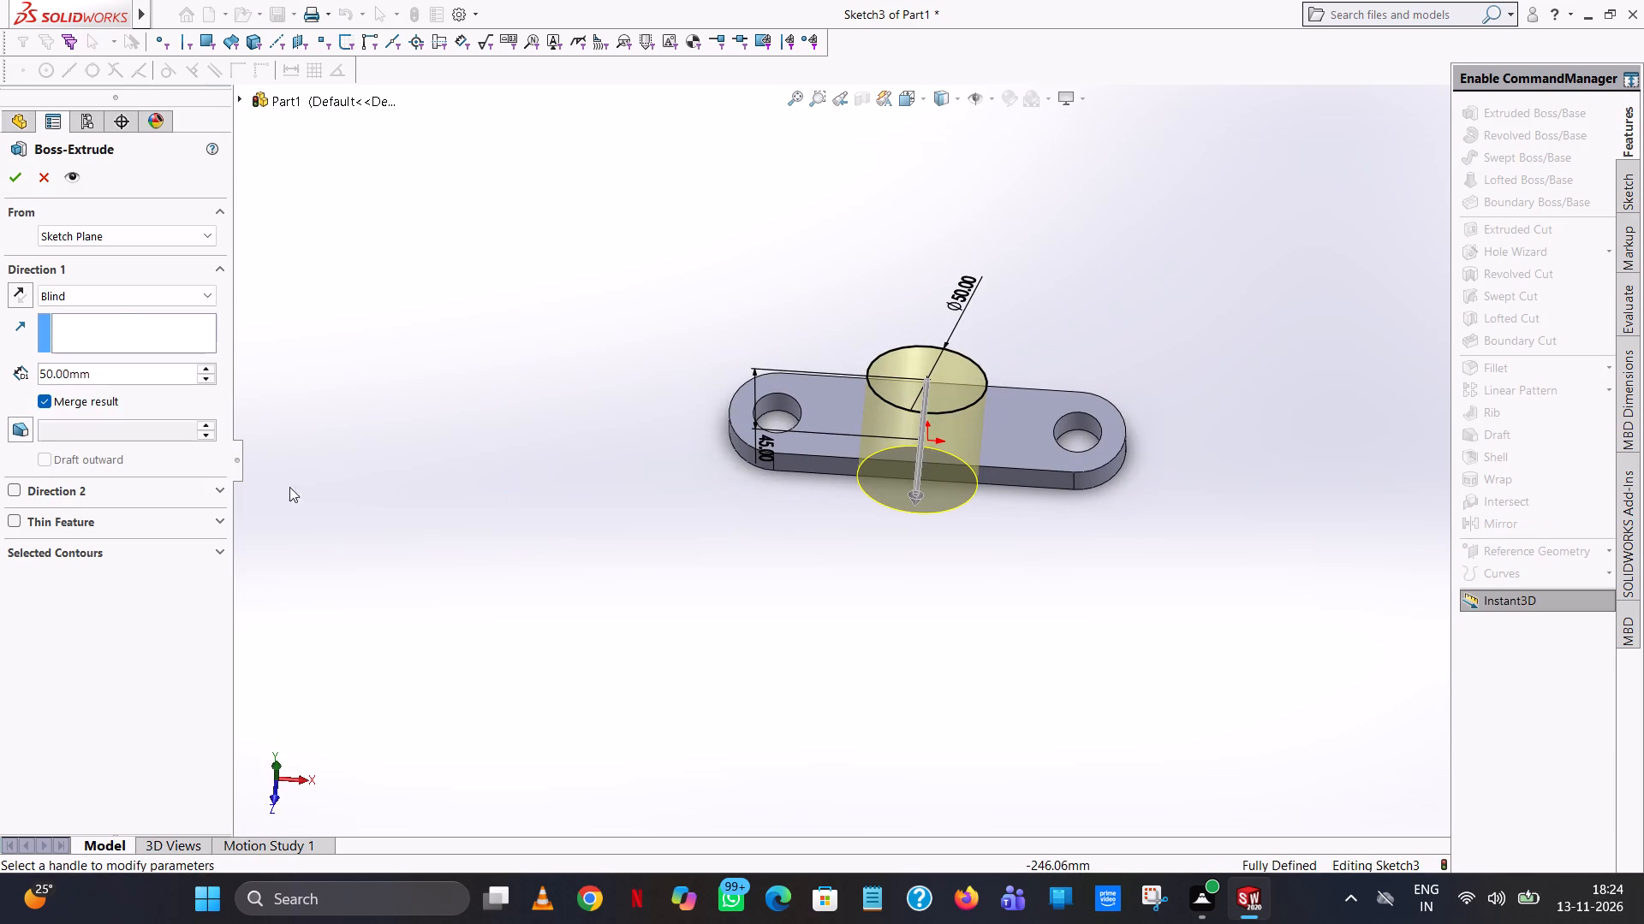
pyautogui.click(122, 301)
pyautogui.click(107, 400)
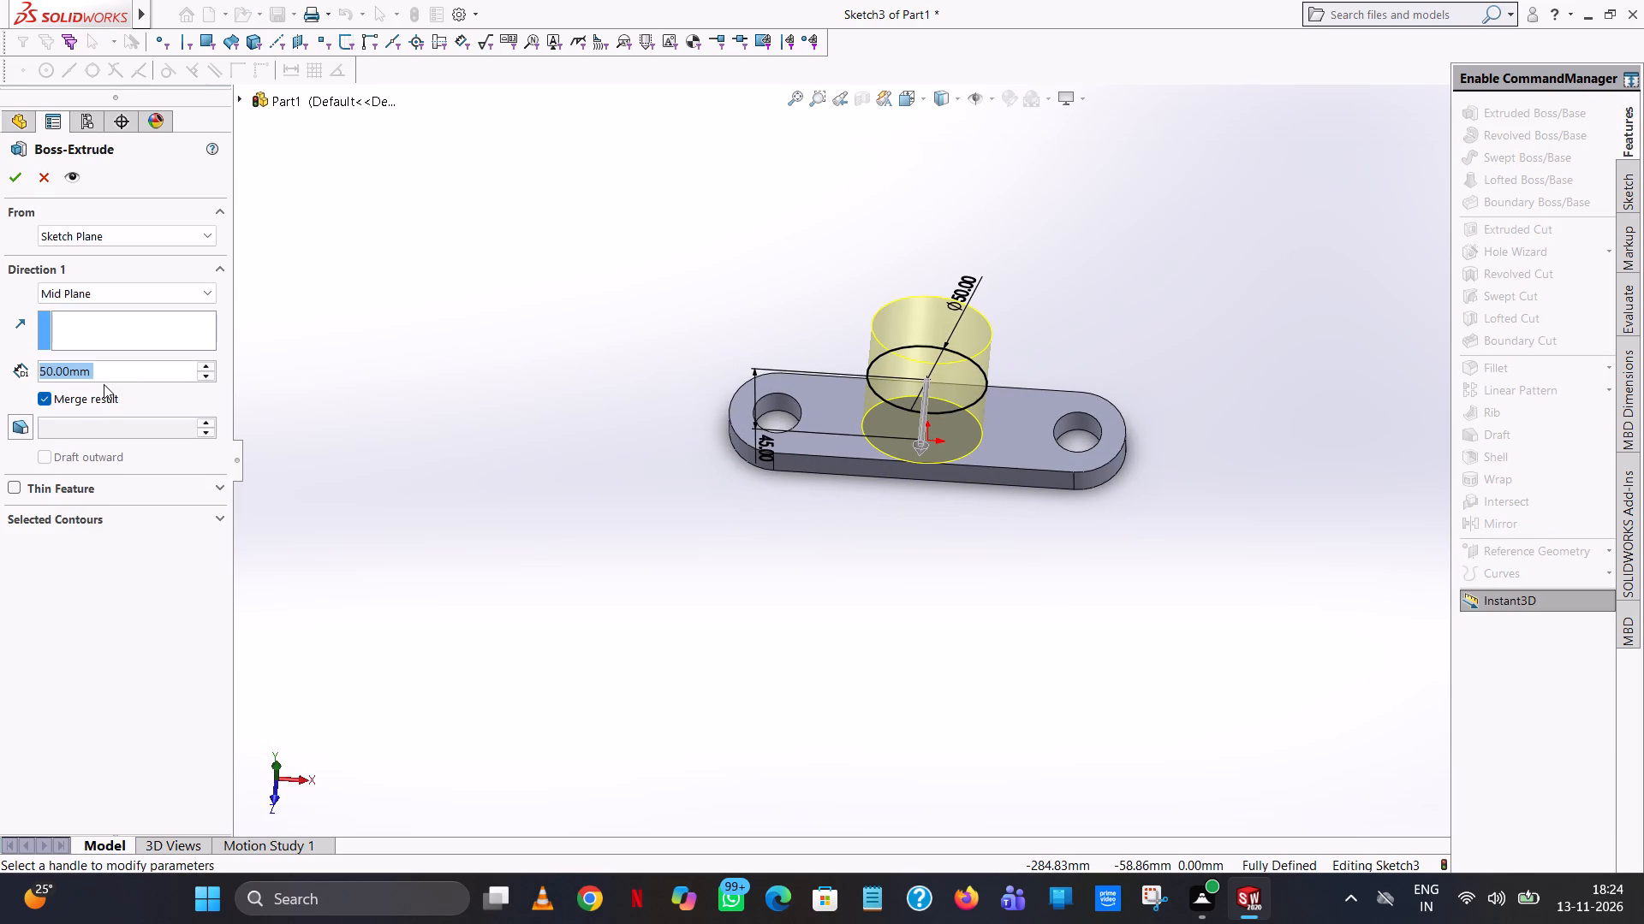
pyautogui.write('64')
pyautogui.press('Return')
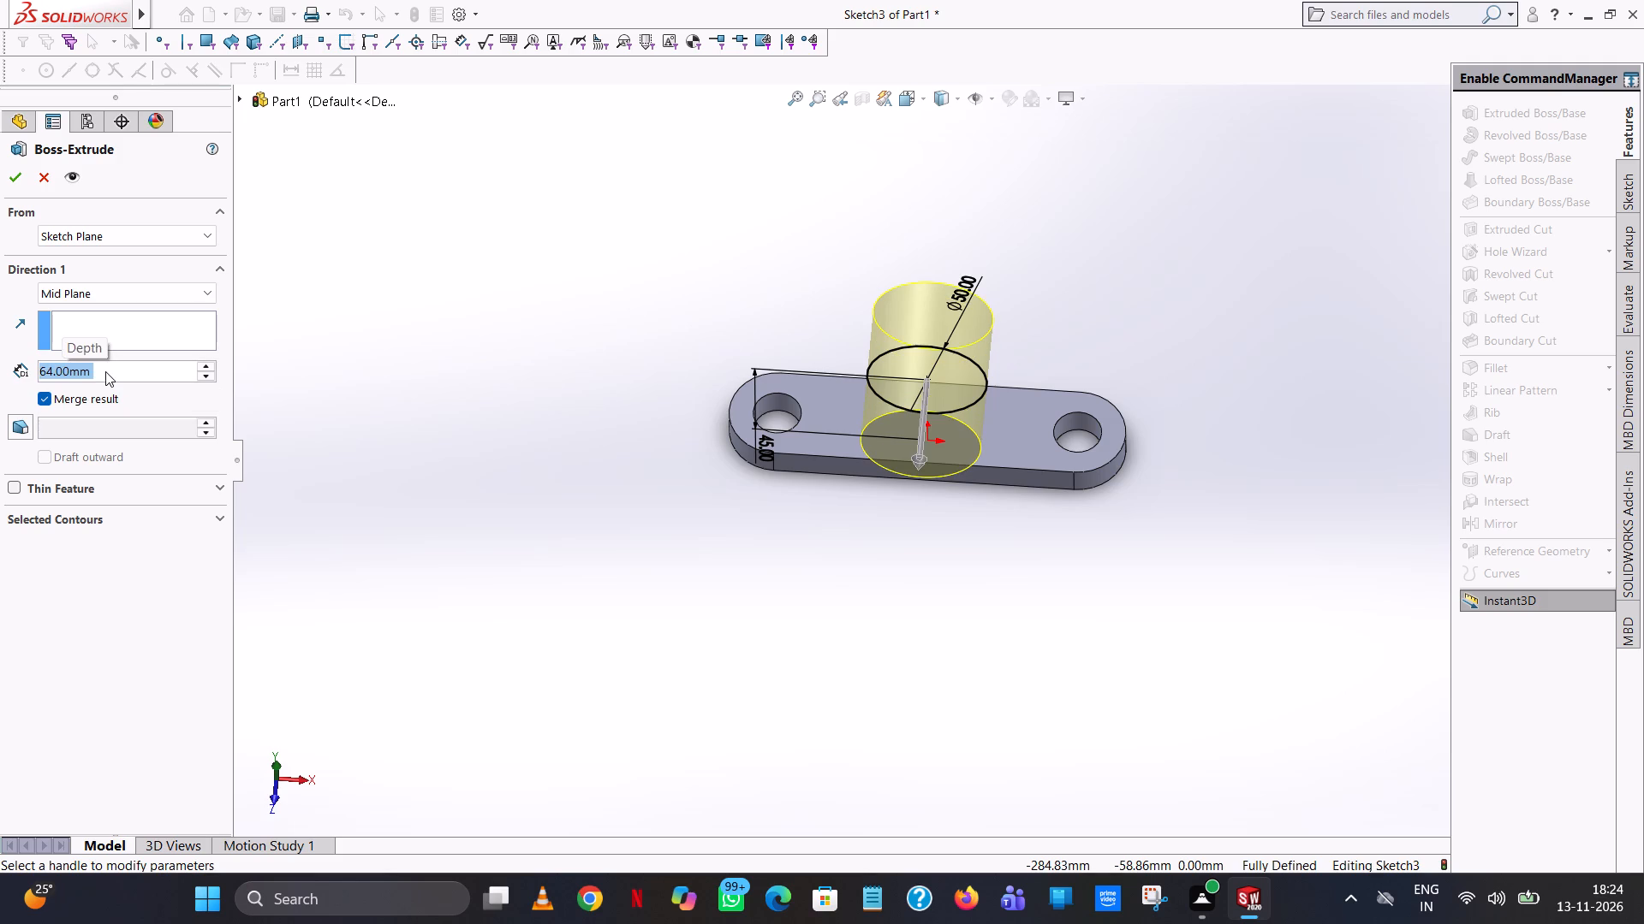
pyautogui.click(4, 171)
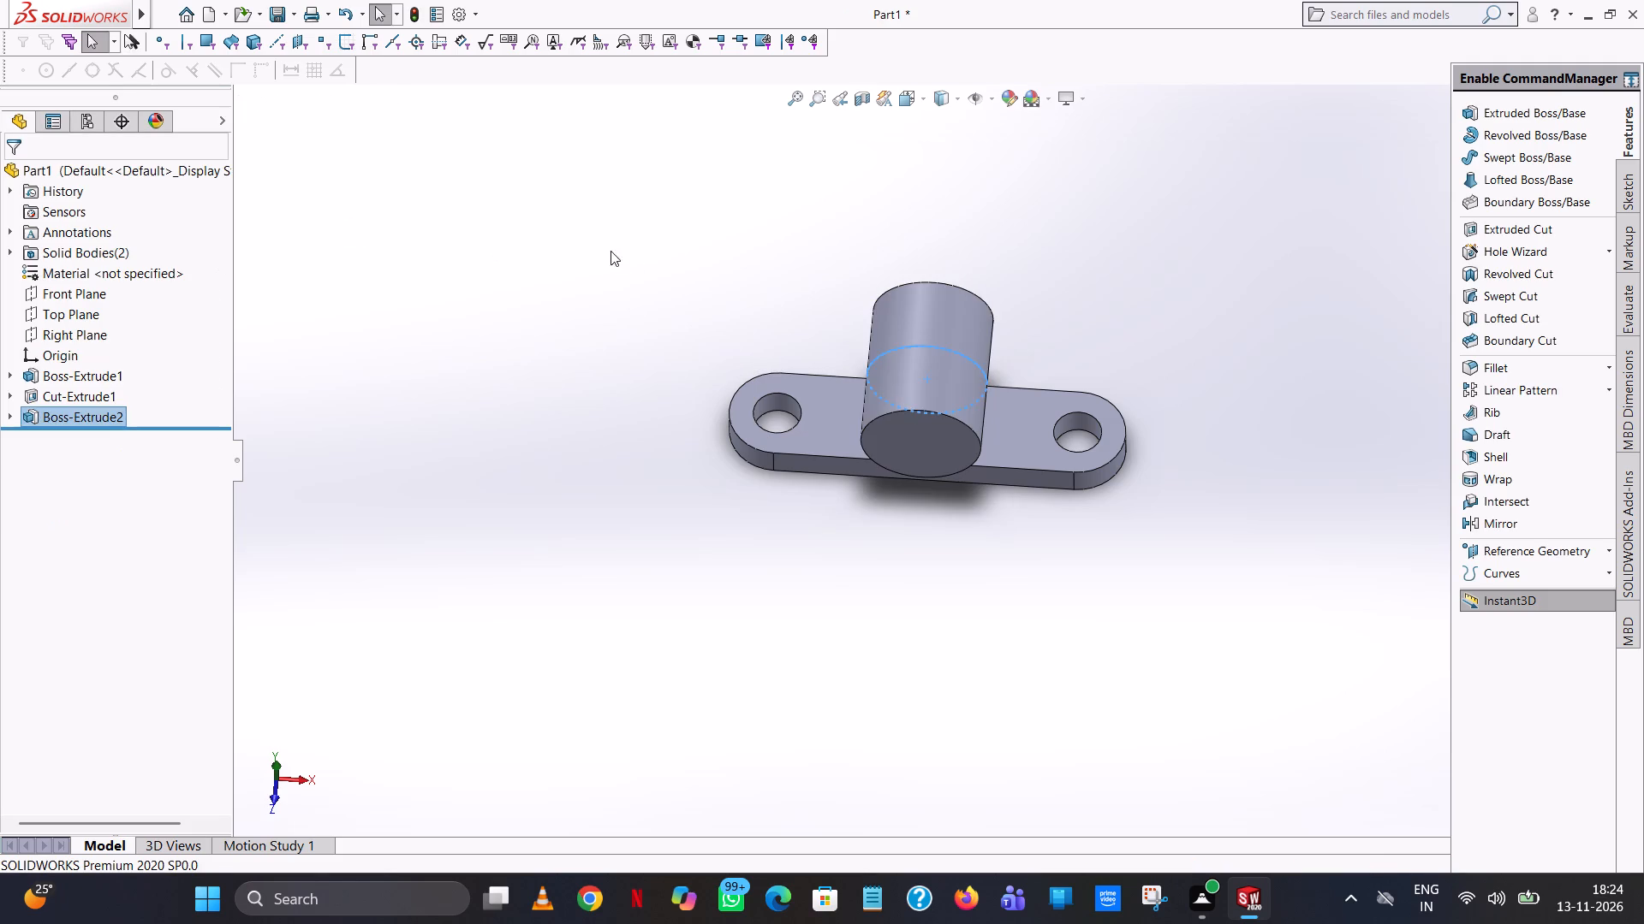
pyautogui.click(596, 249)
# Start a sketch on the Front Plane and draw a 62 mm horizontal line outward from the boss circle's top point toward +X.
pyautogui.moveTo(582, 277); pyautogui.dragTo(581, 35, button='middle')
pyautogui.scroll(1, 581, 279)
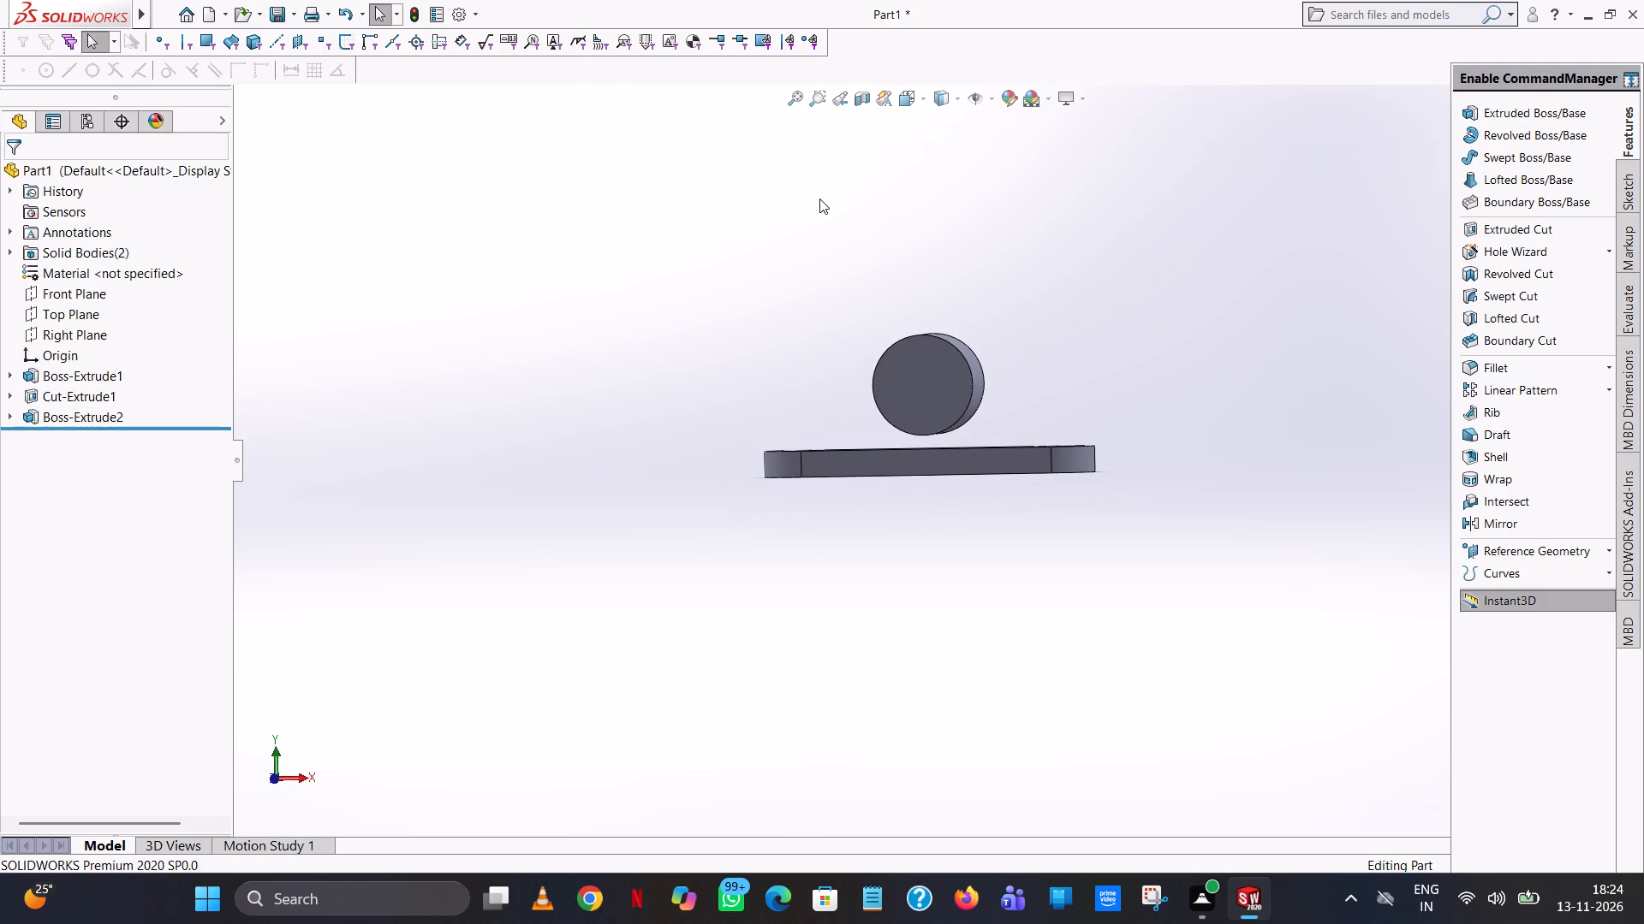
pyautogui.moveTo(963, 442); pyautogui.dragTo(963, 445, button='middle')
pyautogui.moveTo(963, 445); pyautogui.dragTo(984, 446, button='middle')
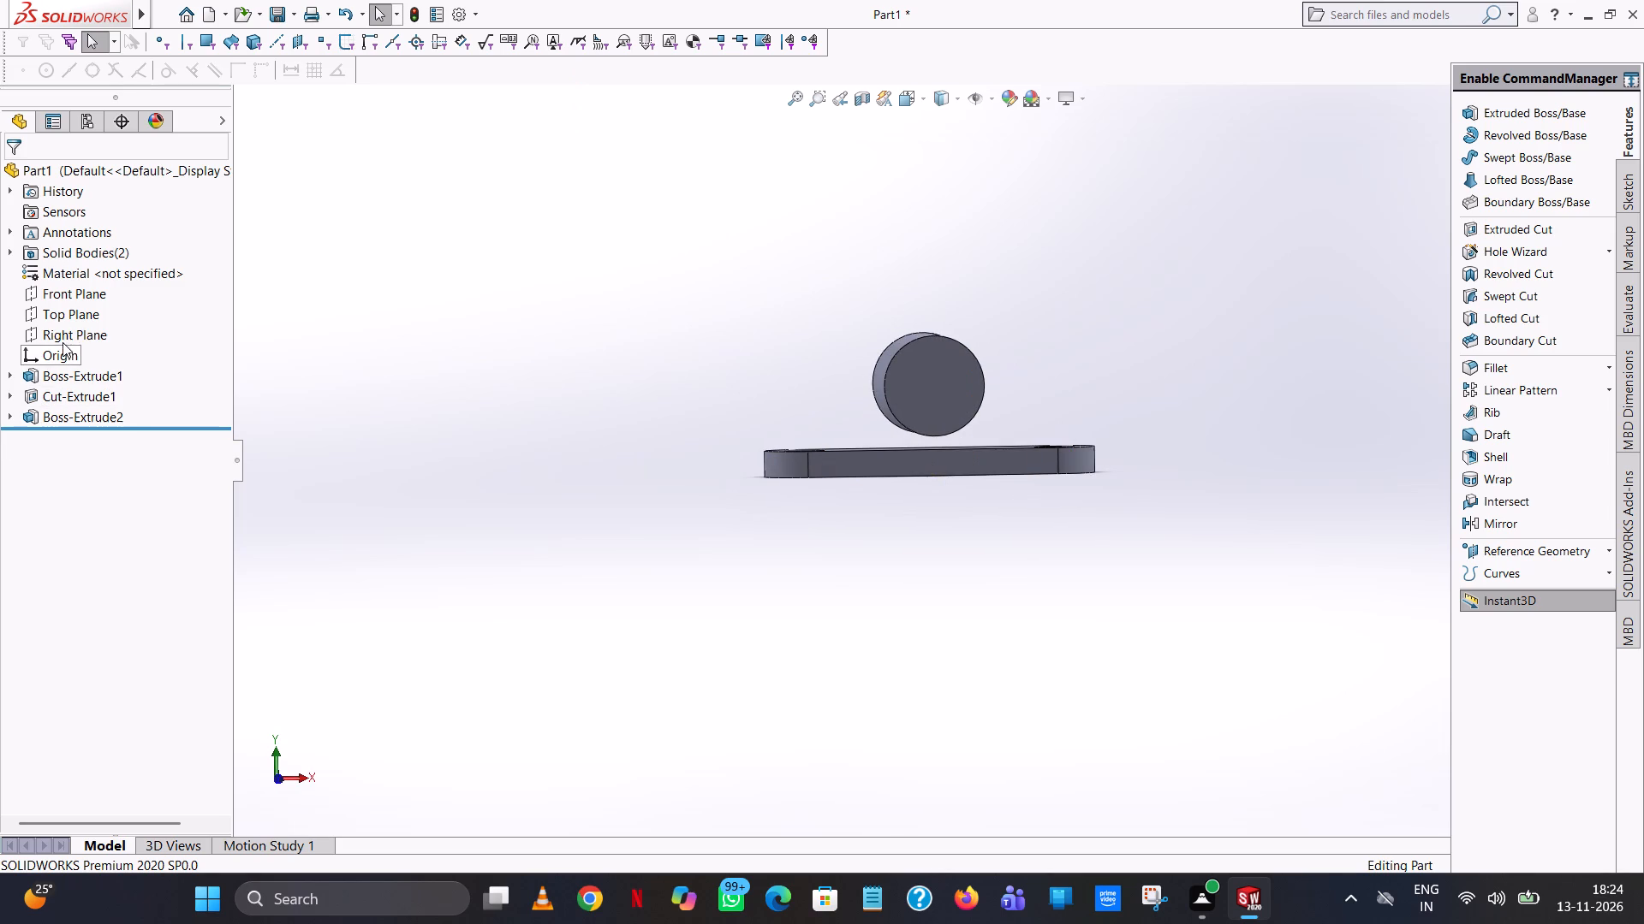
pyautogui.click(72, 295)
pyautogui.click(88, 272)
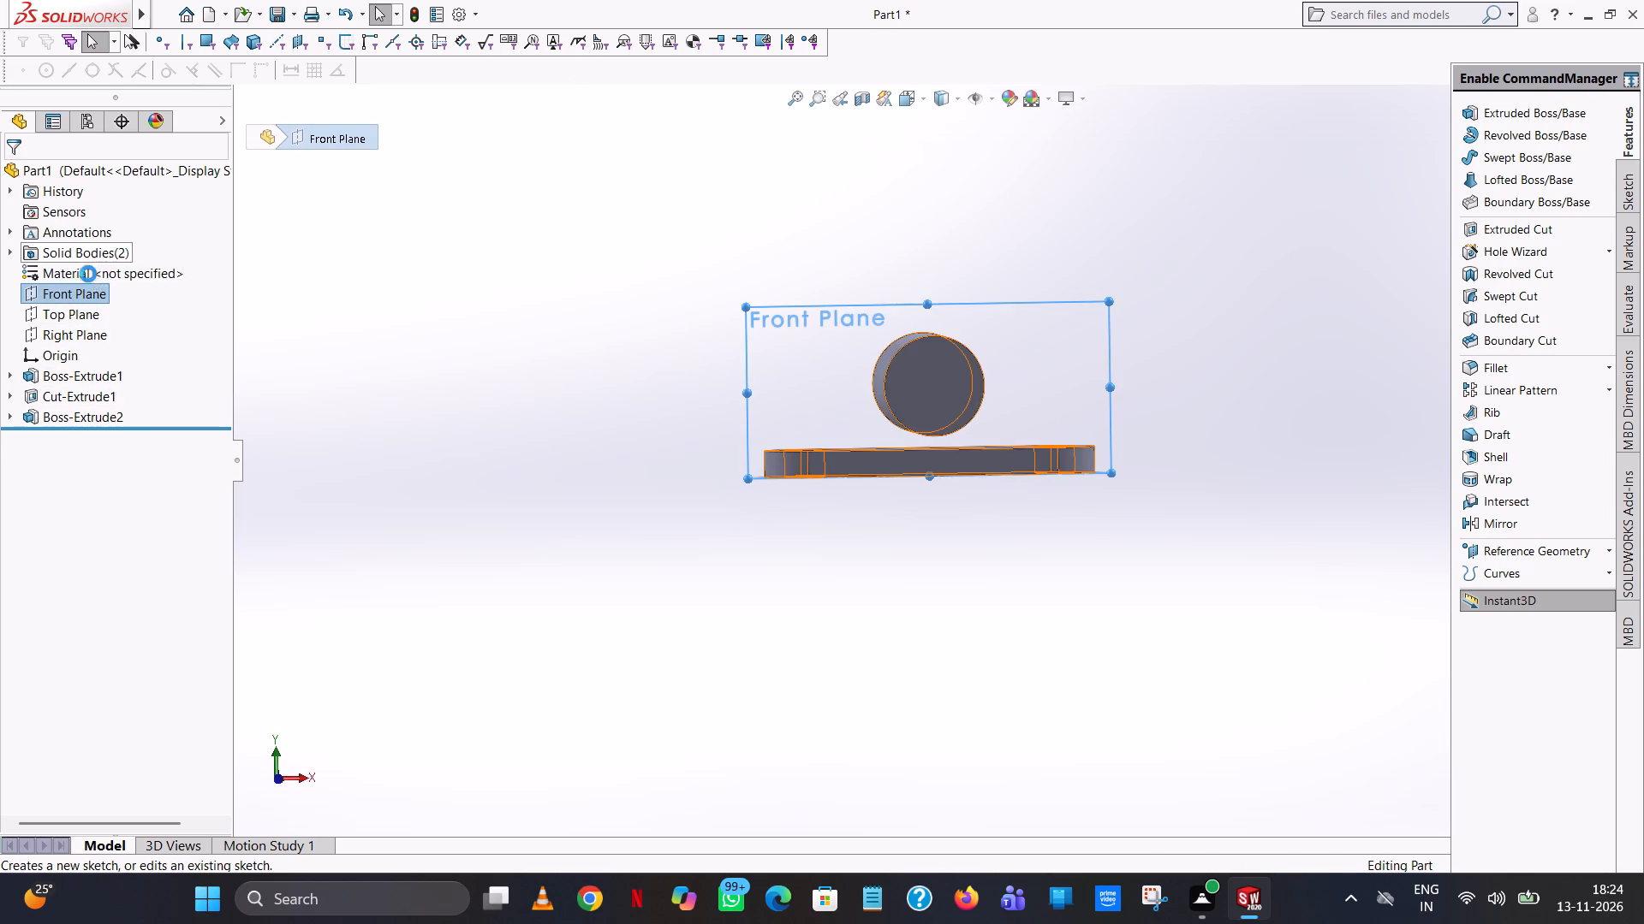
pyautogui.click(927, 92)
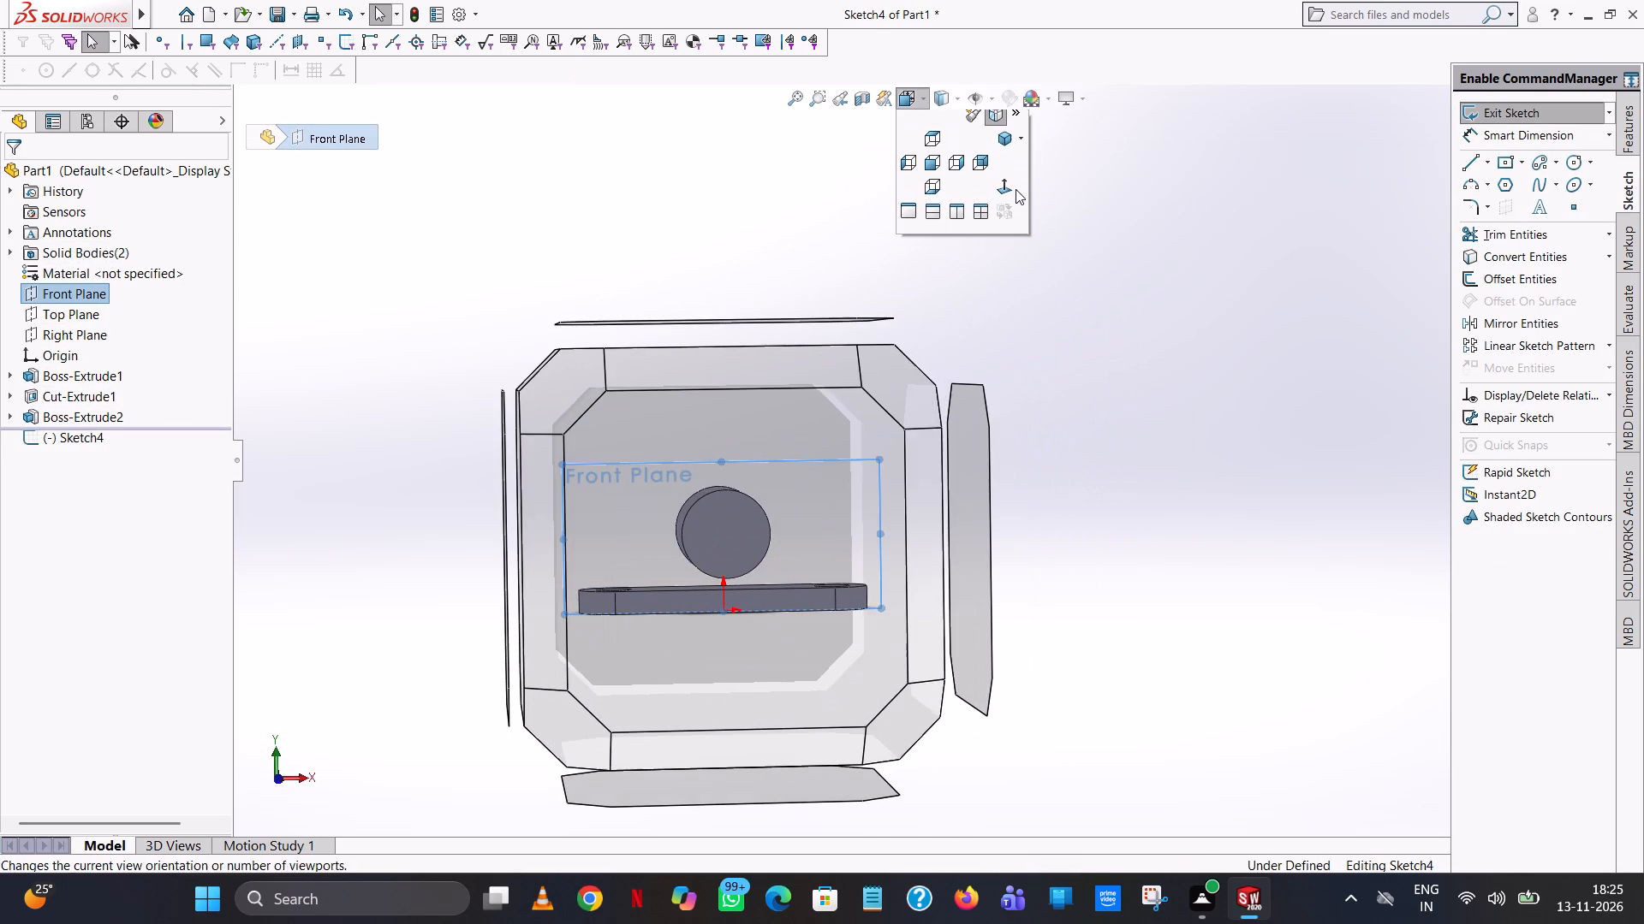
pyautogui.click(1010, 188)
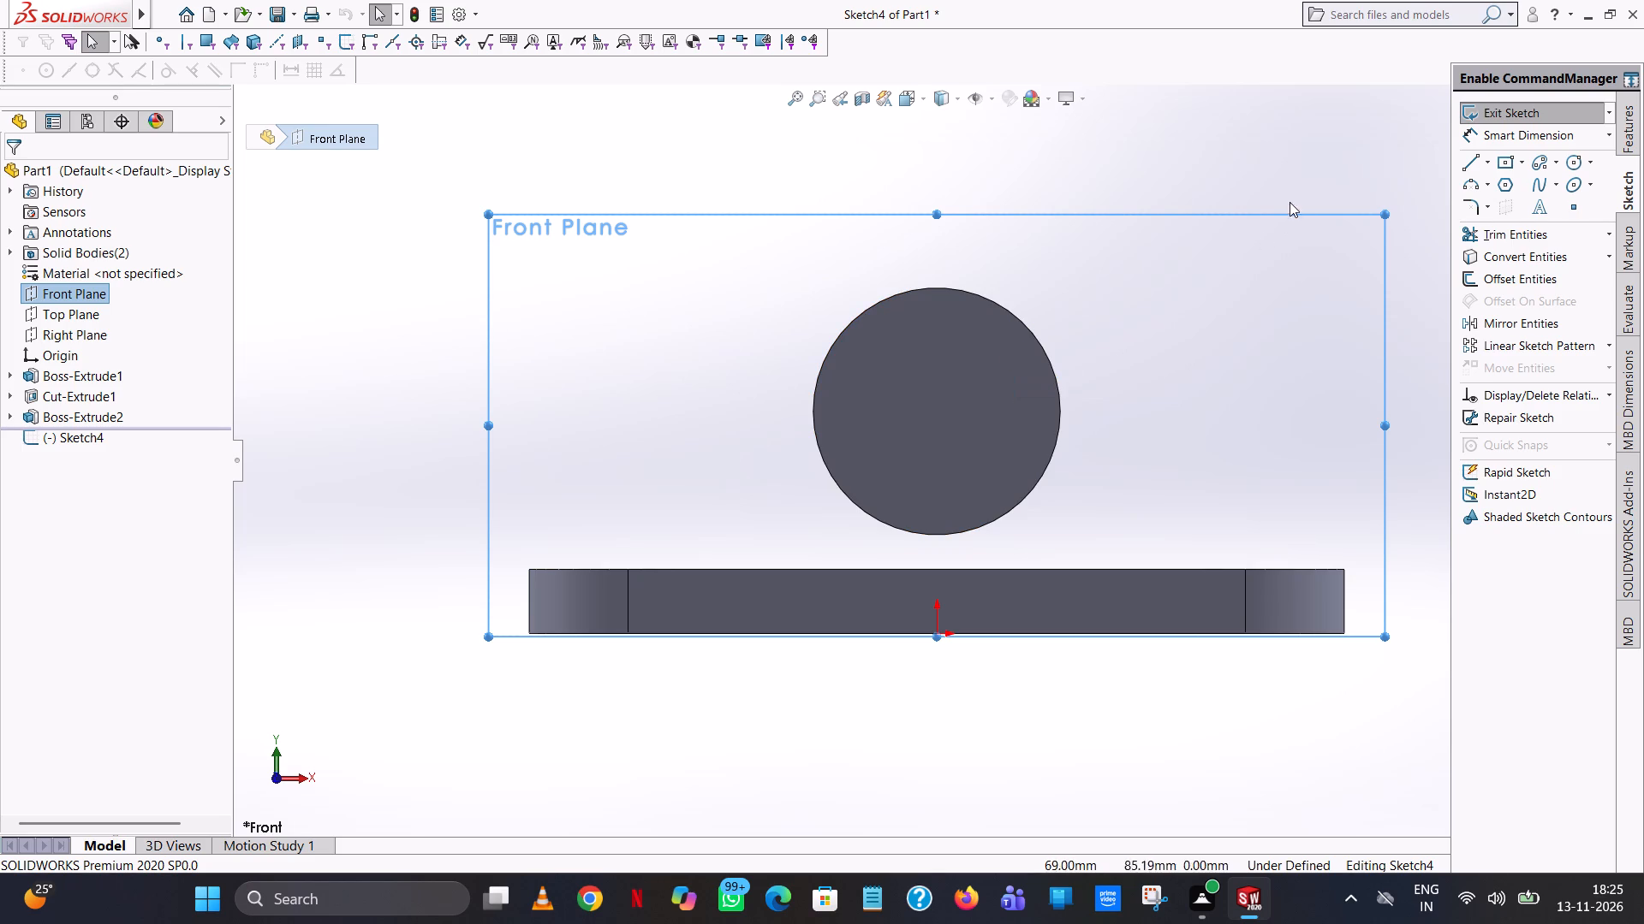
pyautogui.click(1464, 157)
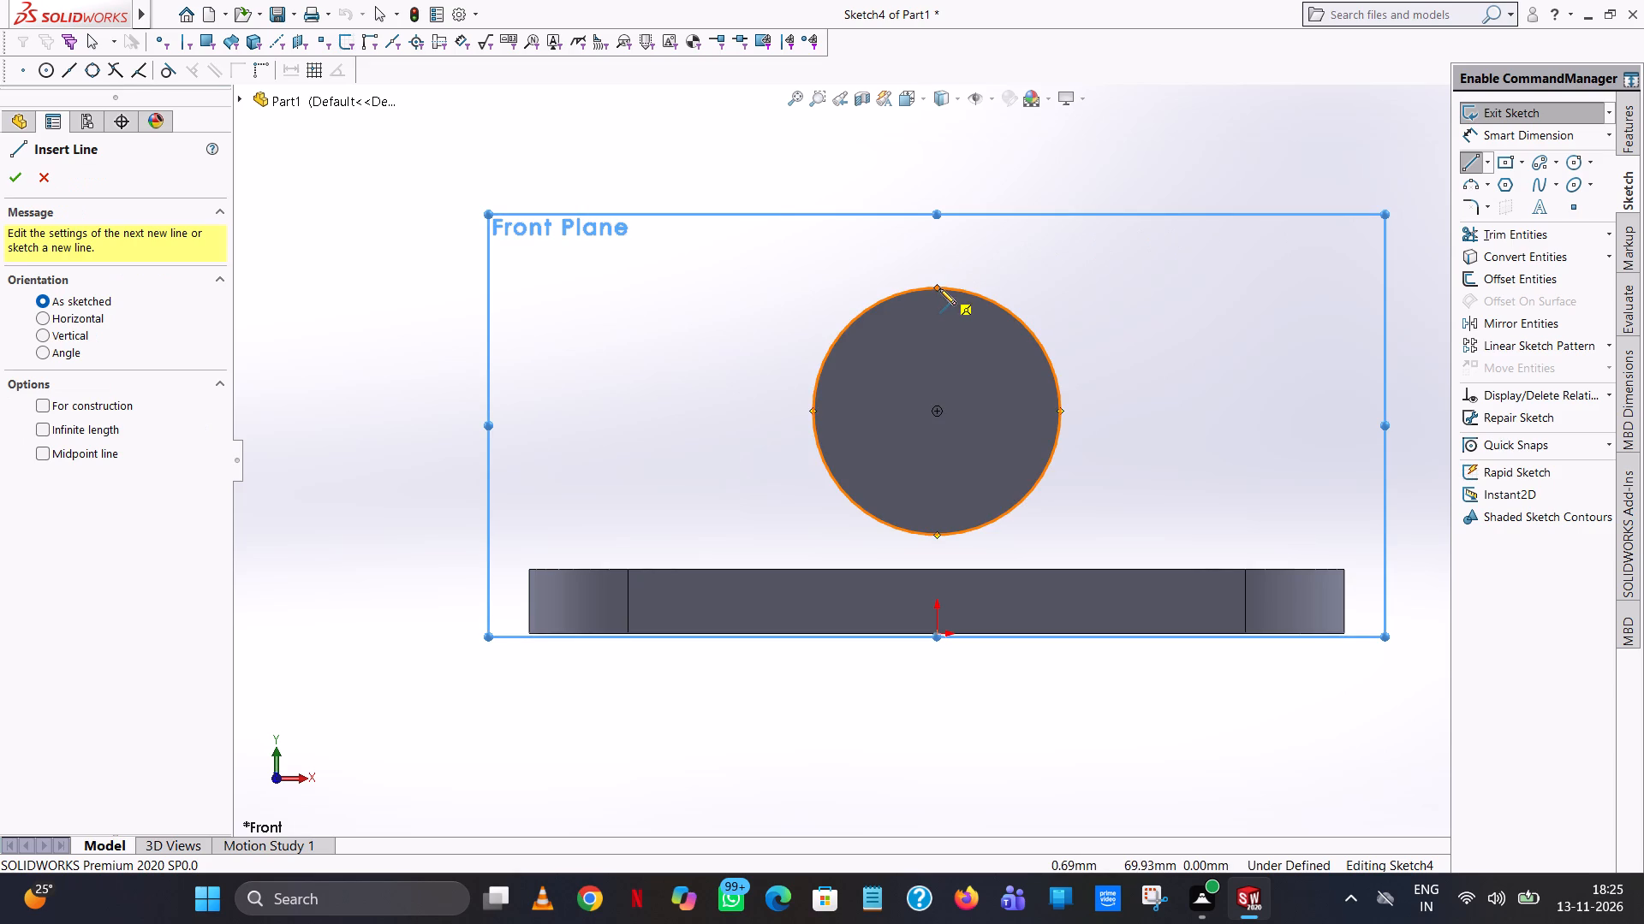
pyautogui.click(936, 287)
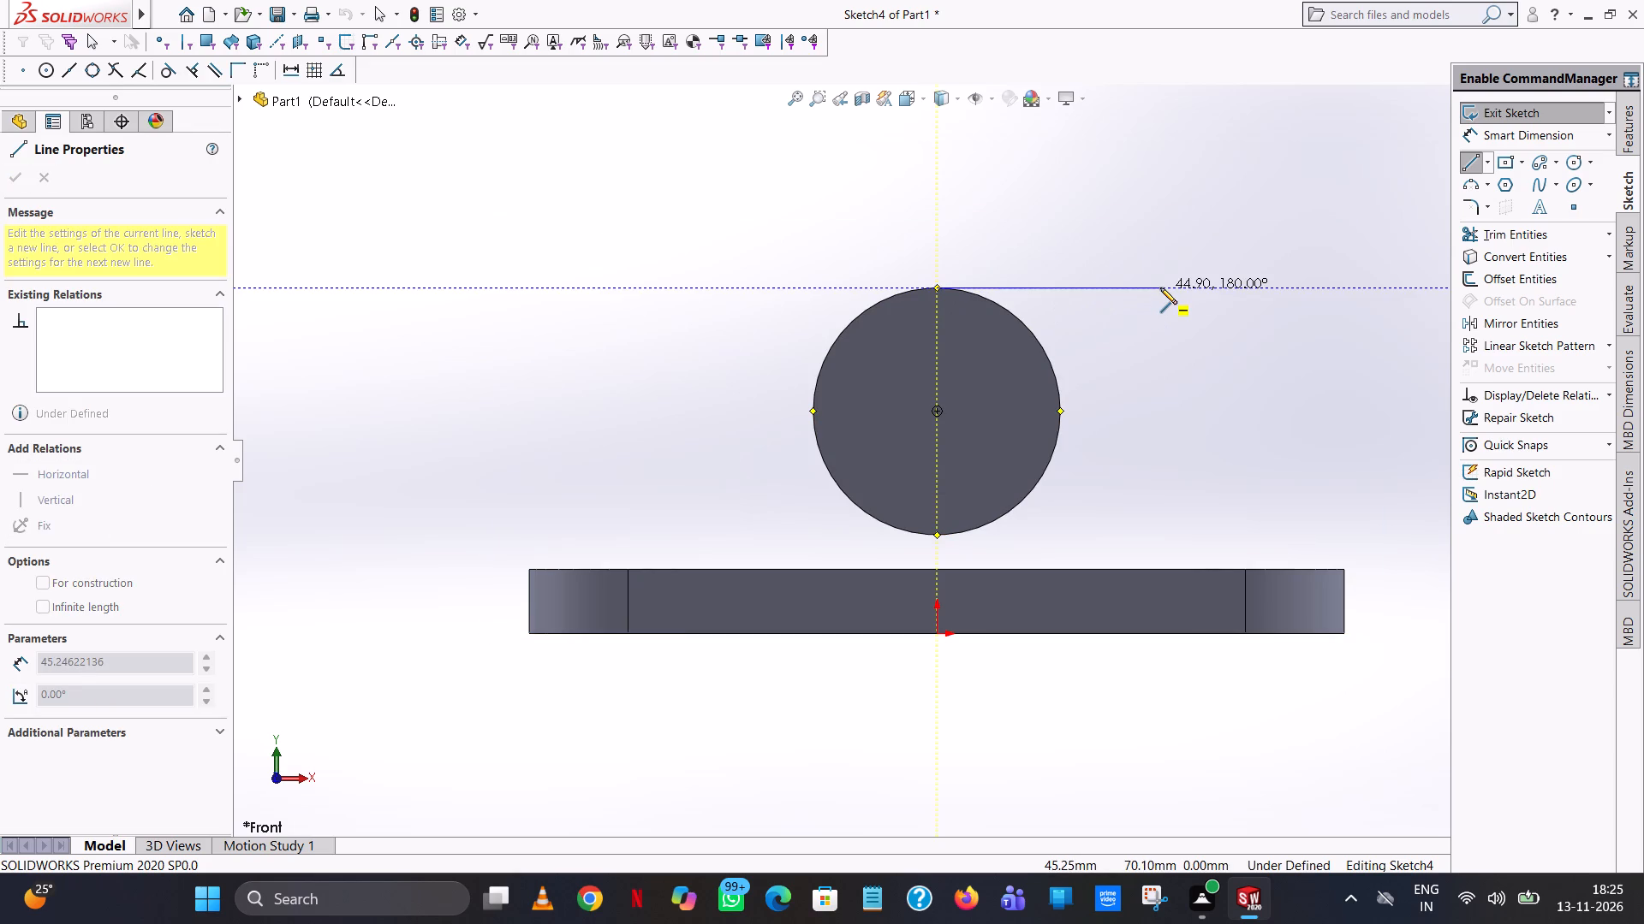
pyautogui.click(1160, 287)
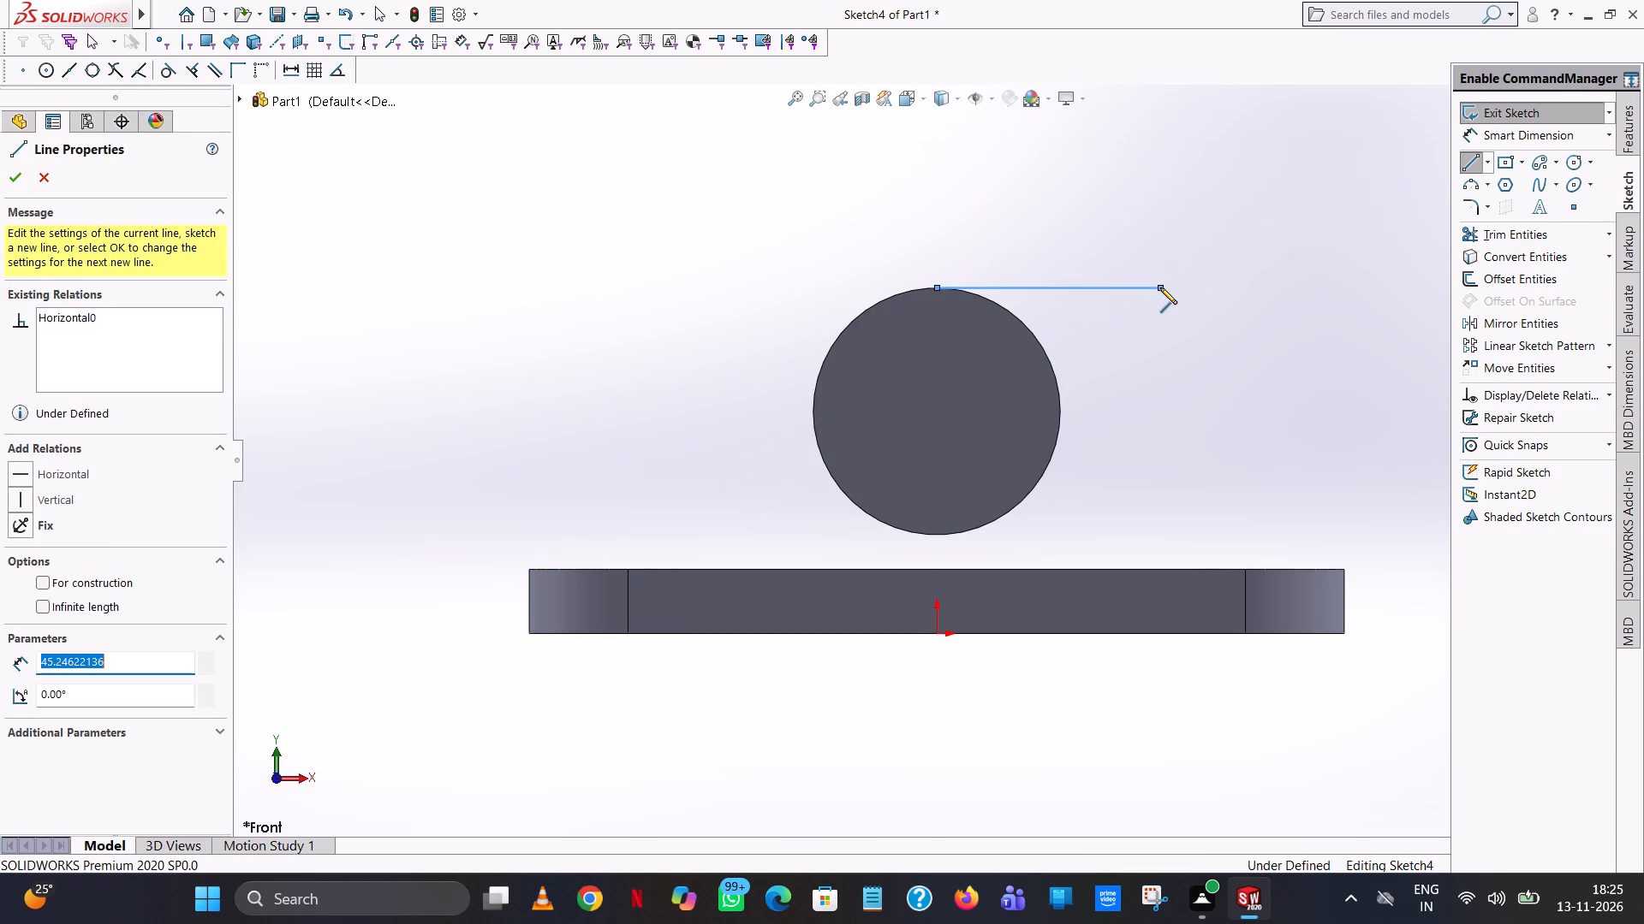
pyautogui.write('62')
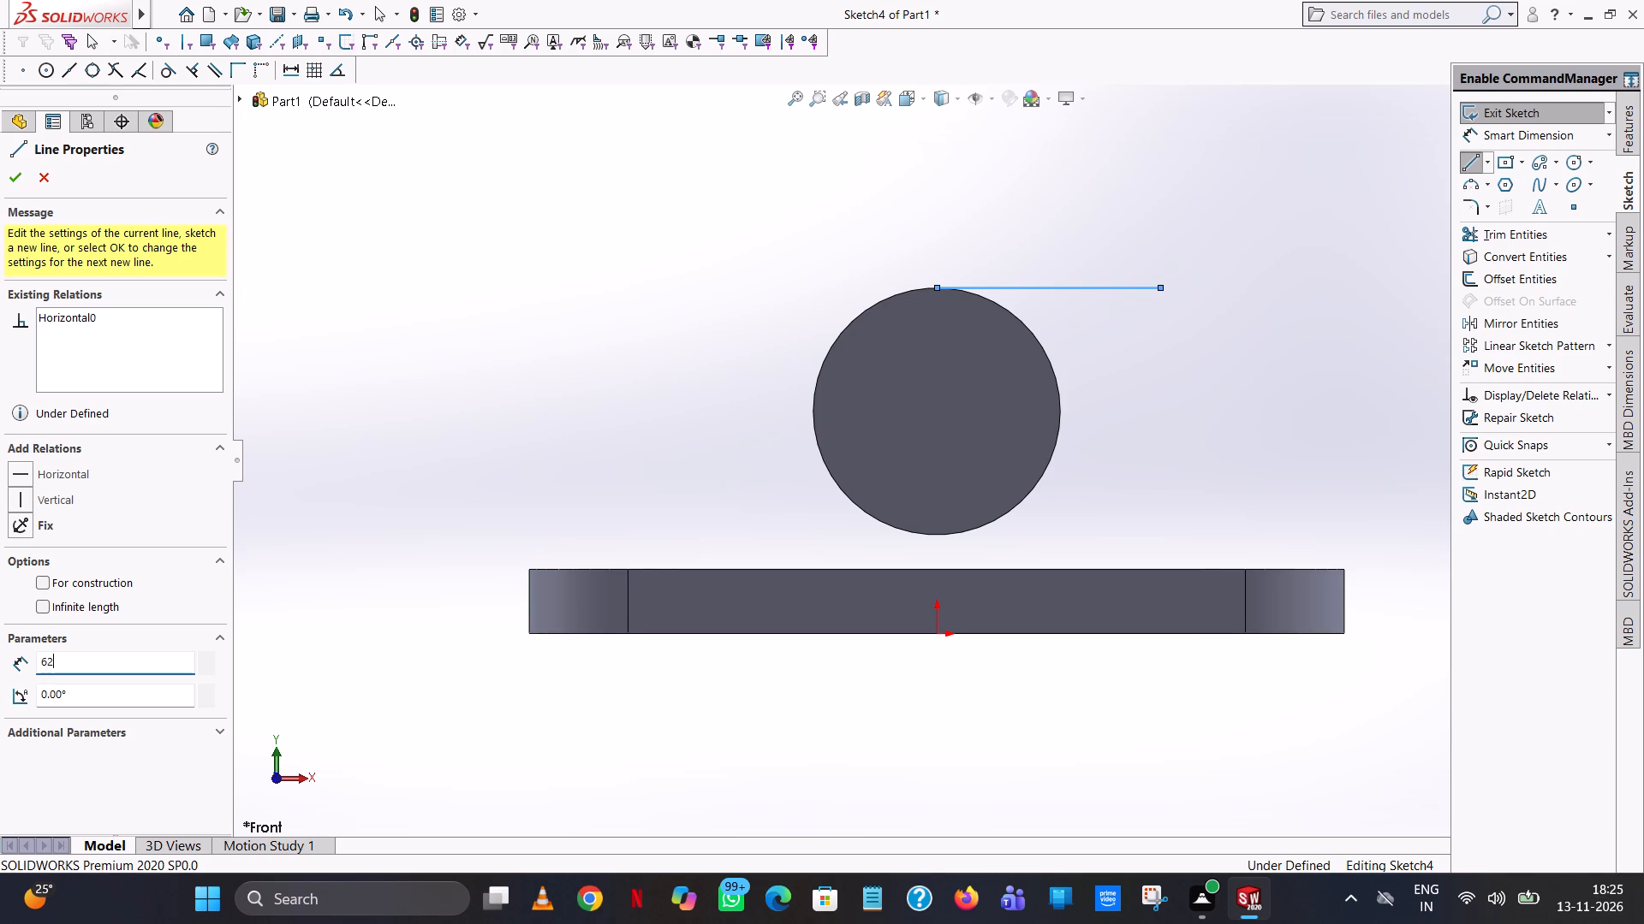
pyautogui.press('Return')
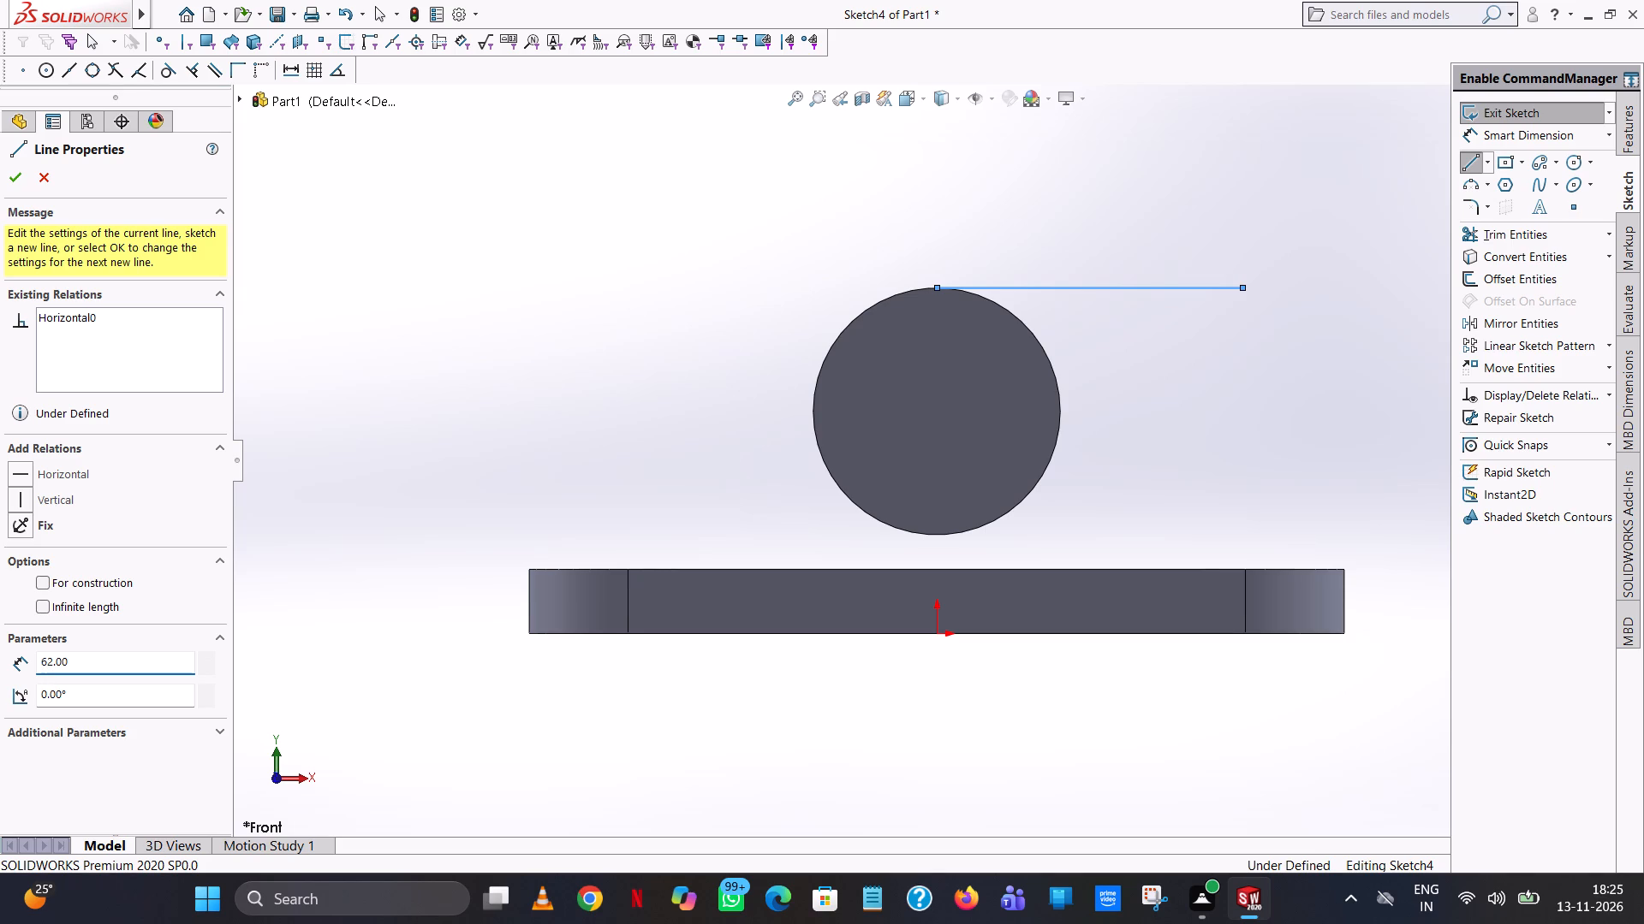
pyautogui.rightClick(1160, 287)
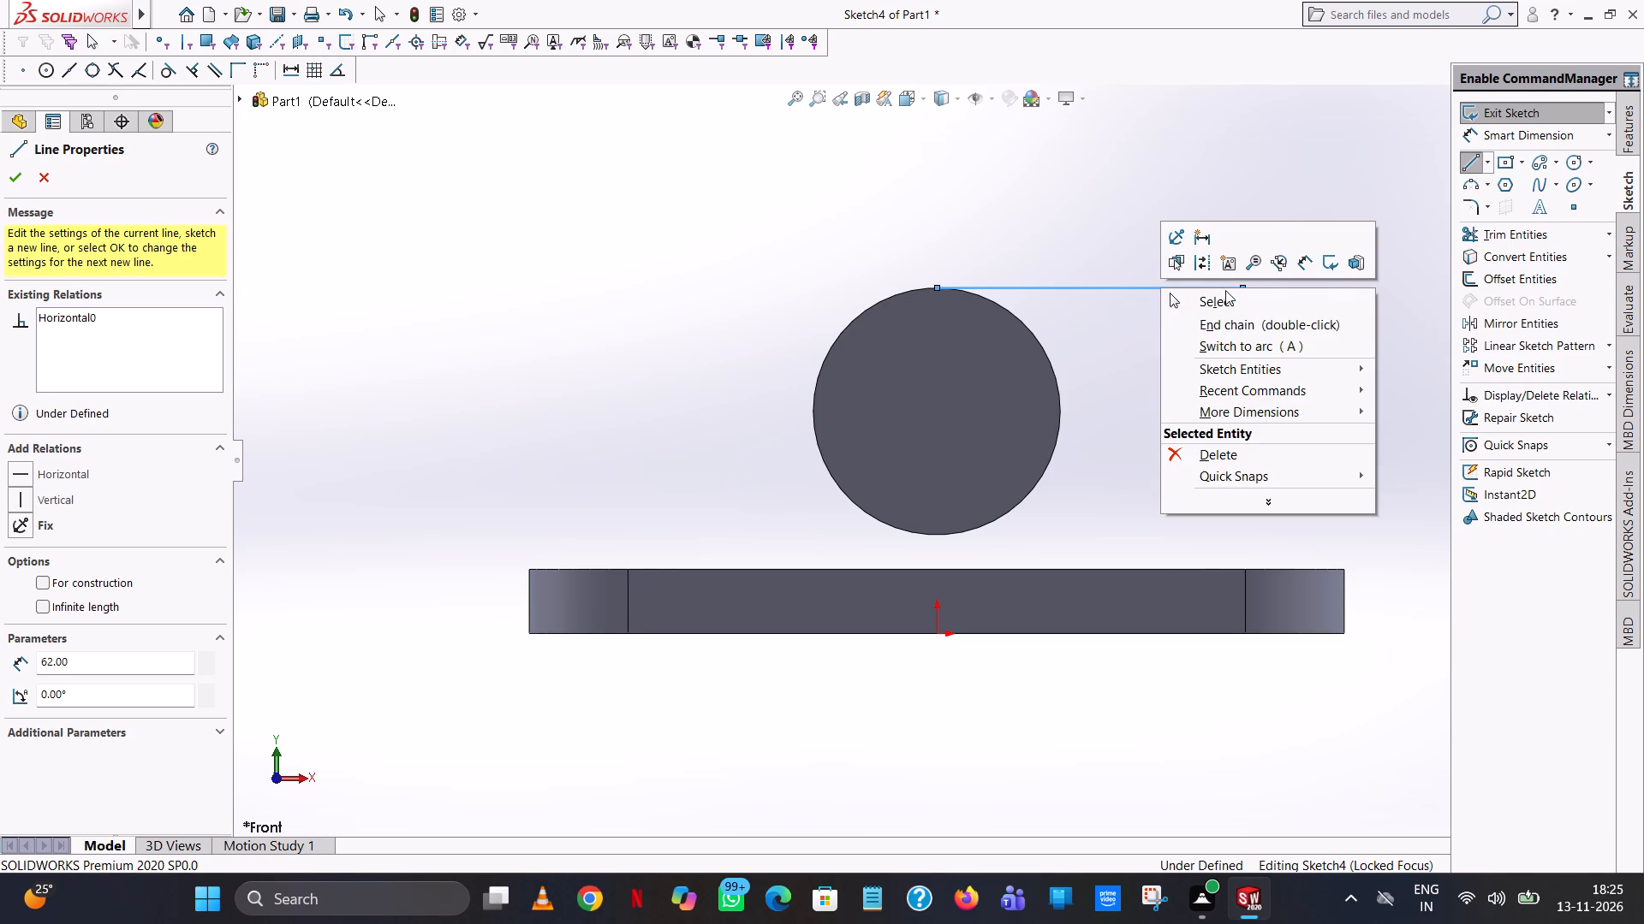
pyautogui.click(1258, 309)
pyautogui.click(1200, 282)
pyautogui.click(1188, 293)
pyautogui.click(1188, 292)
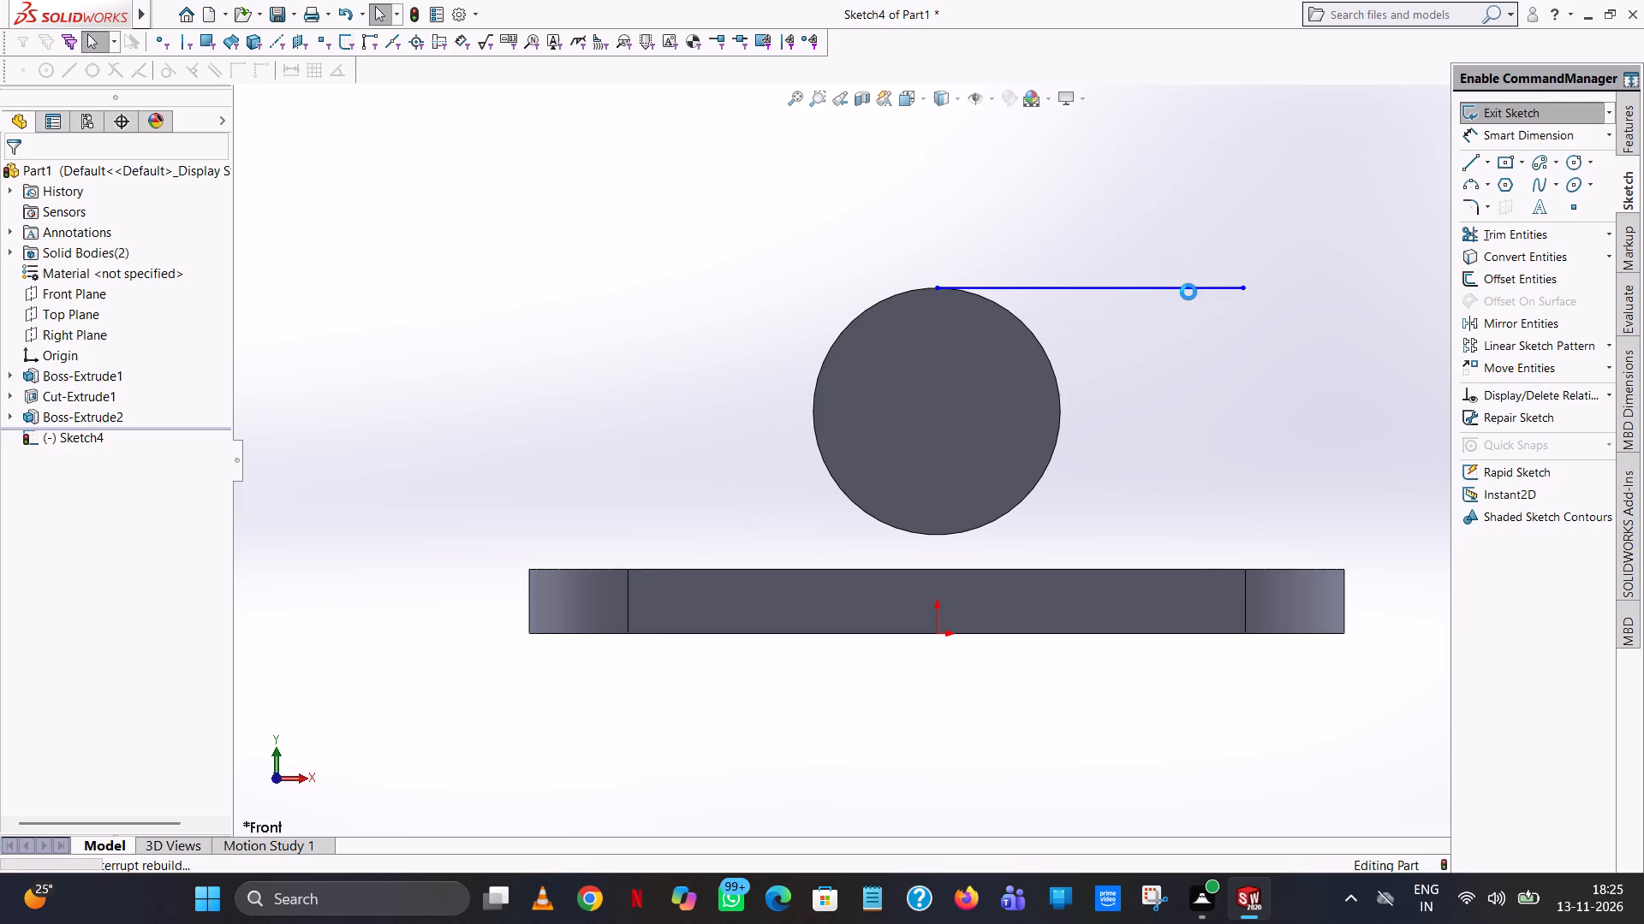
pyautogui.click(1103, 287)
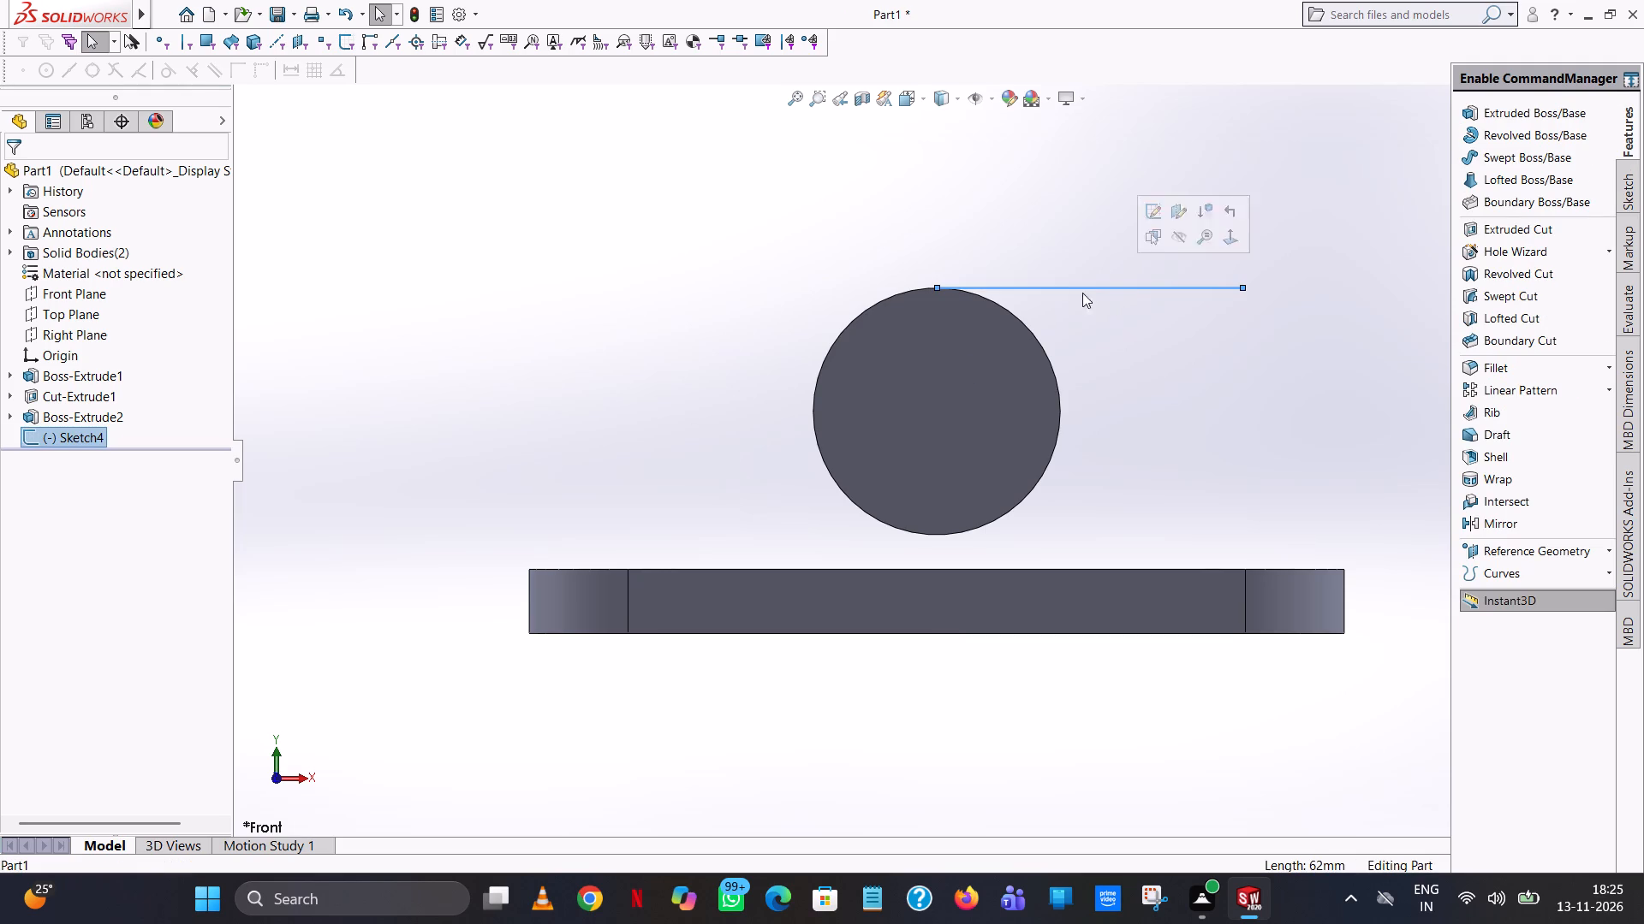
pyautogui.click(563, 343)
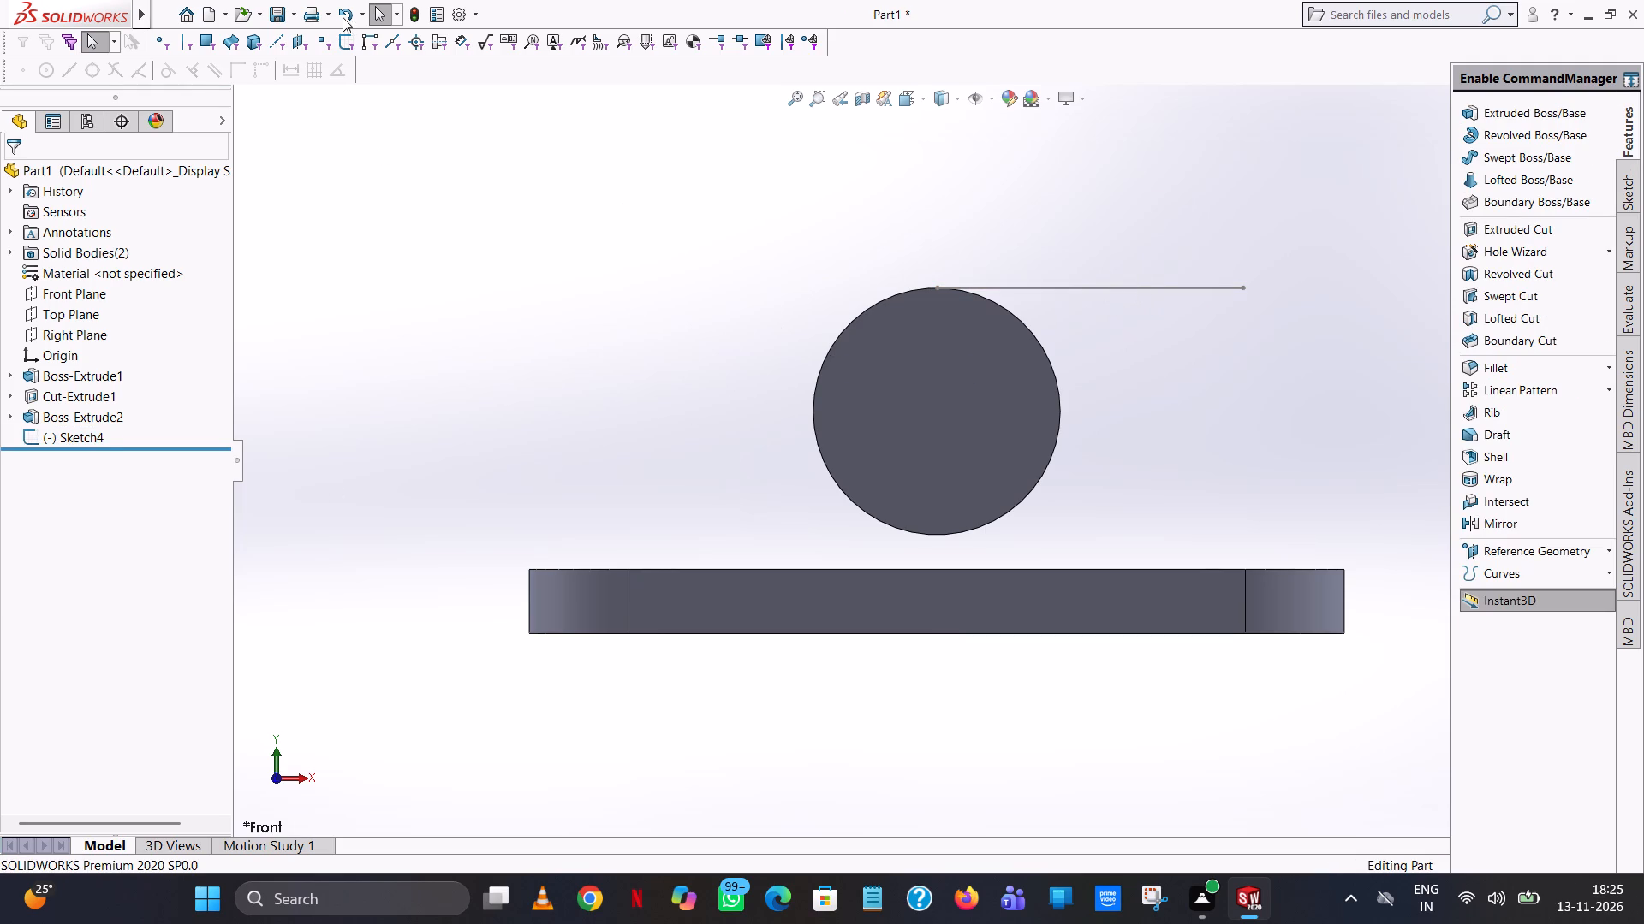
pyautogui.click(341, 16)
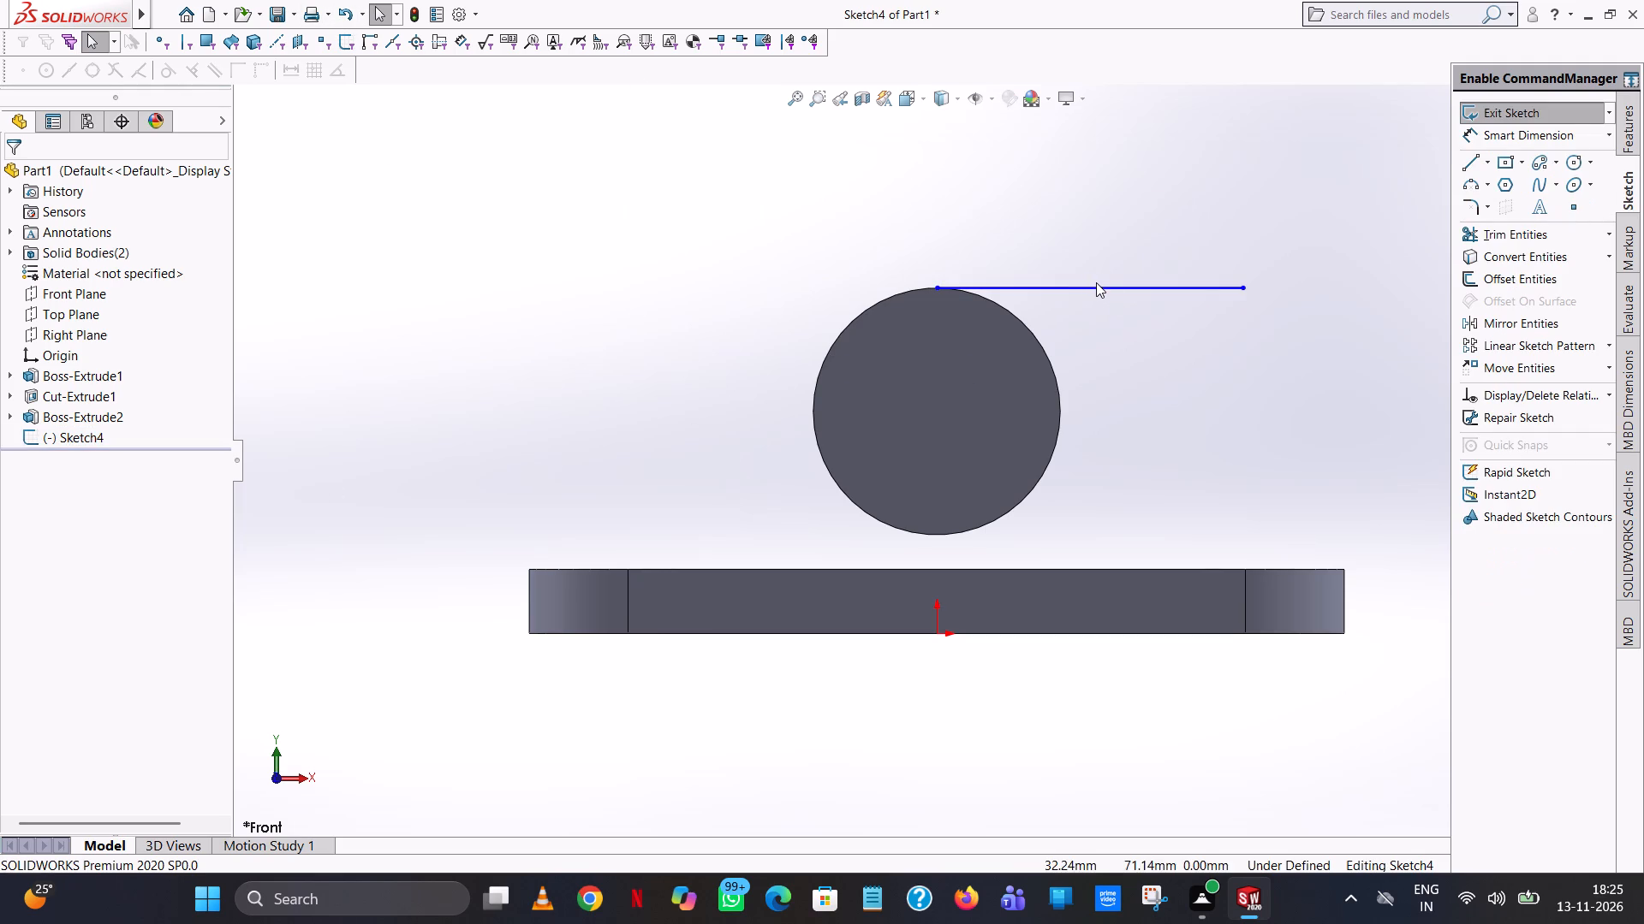
# Set the horizontal line's length to 46 mm.
pyautogui.click(1097, 285)
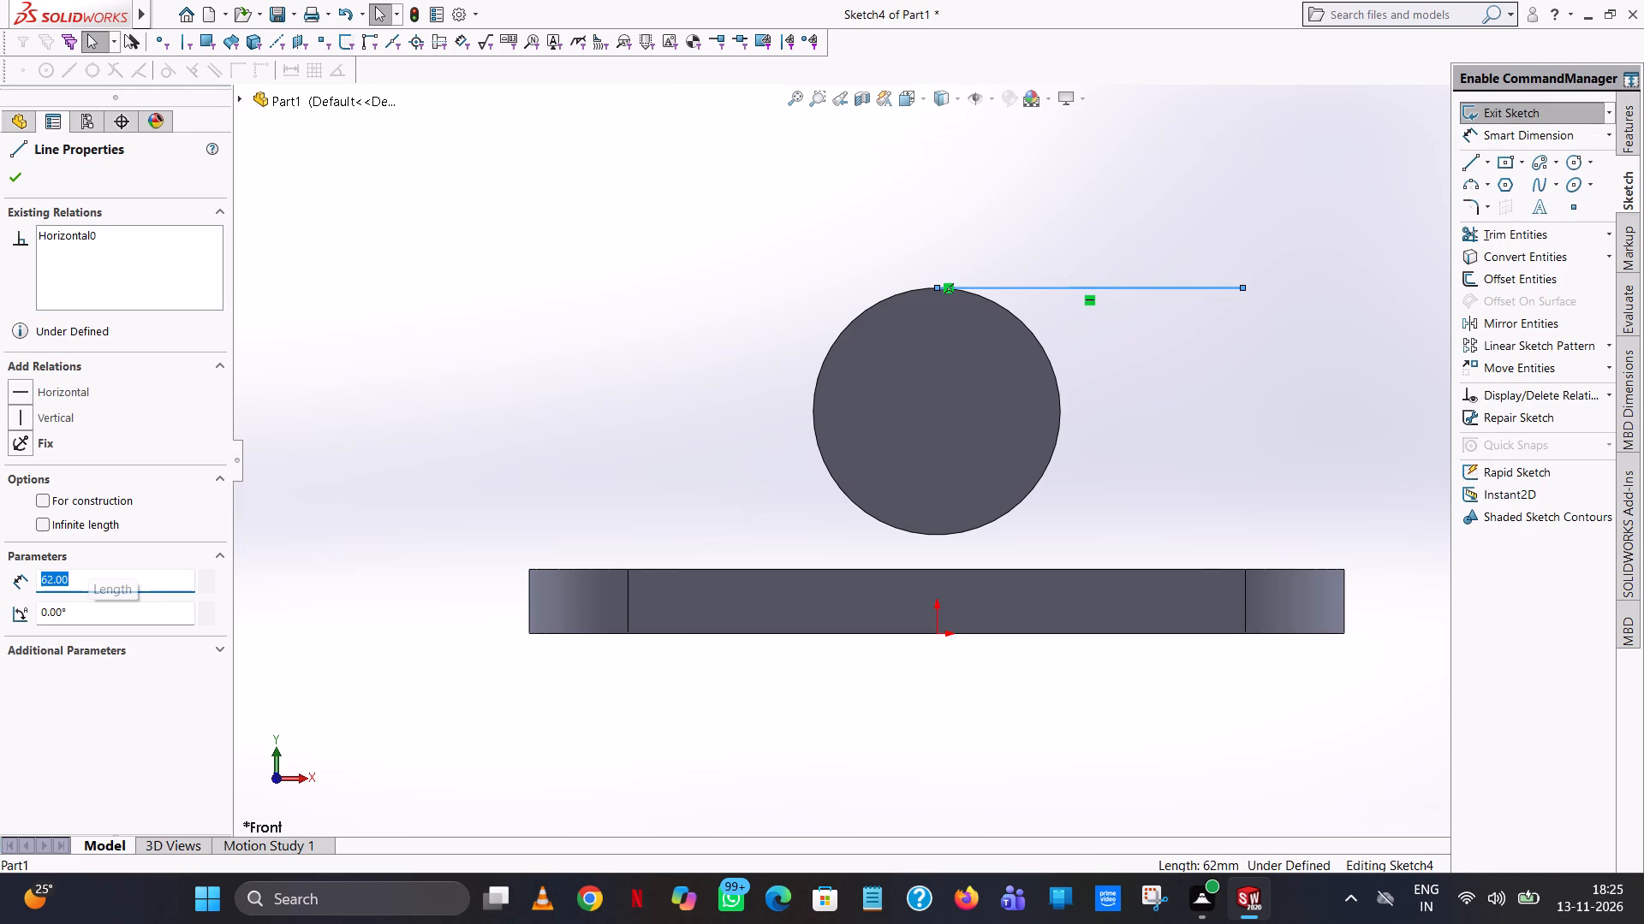
pyautogui.write('46')
pyautogui.press('Return')
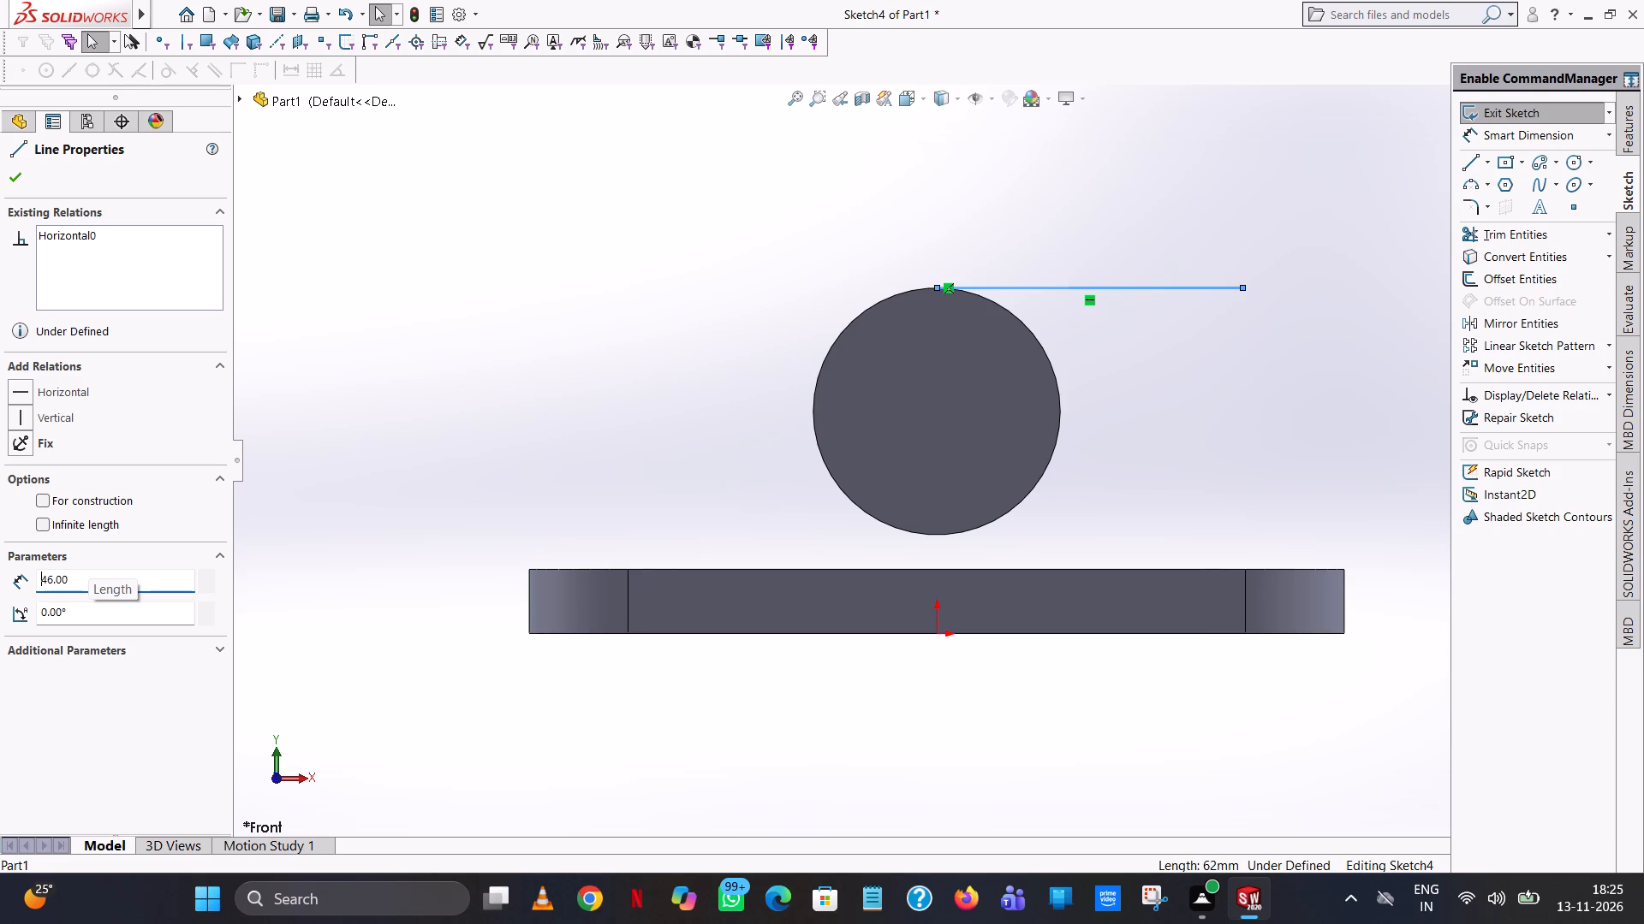
pyautogui.click(648, 242)
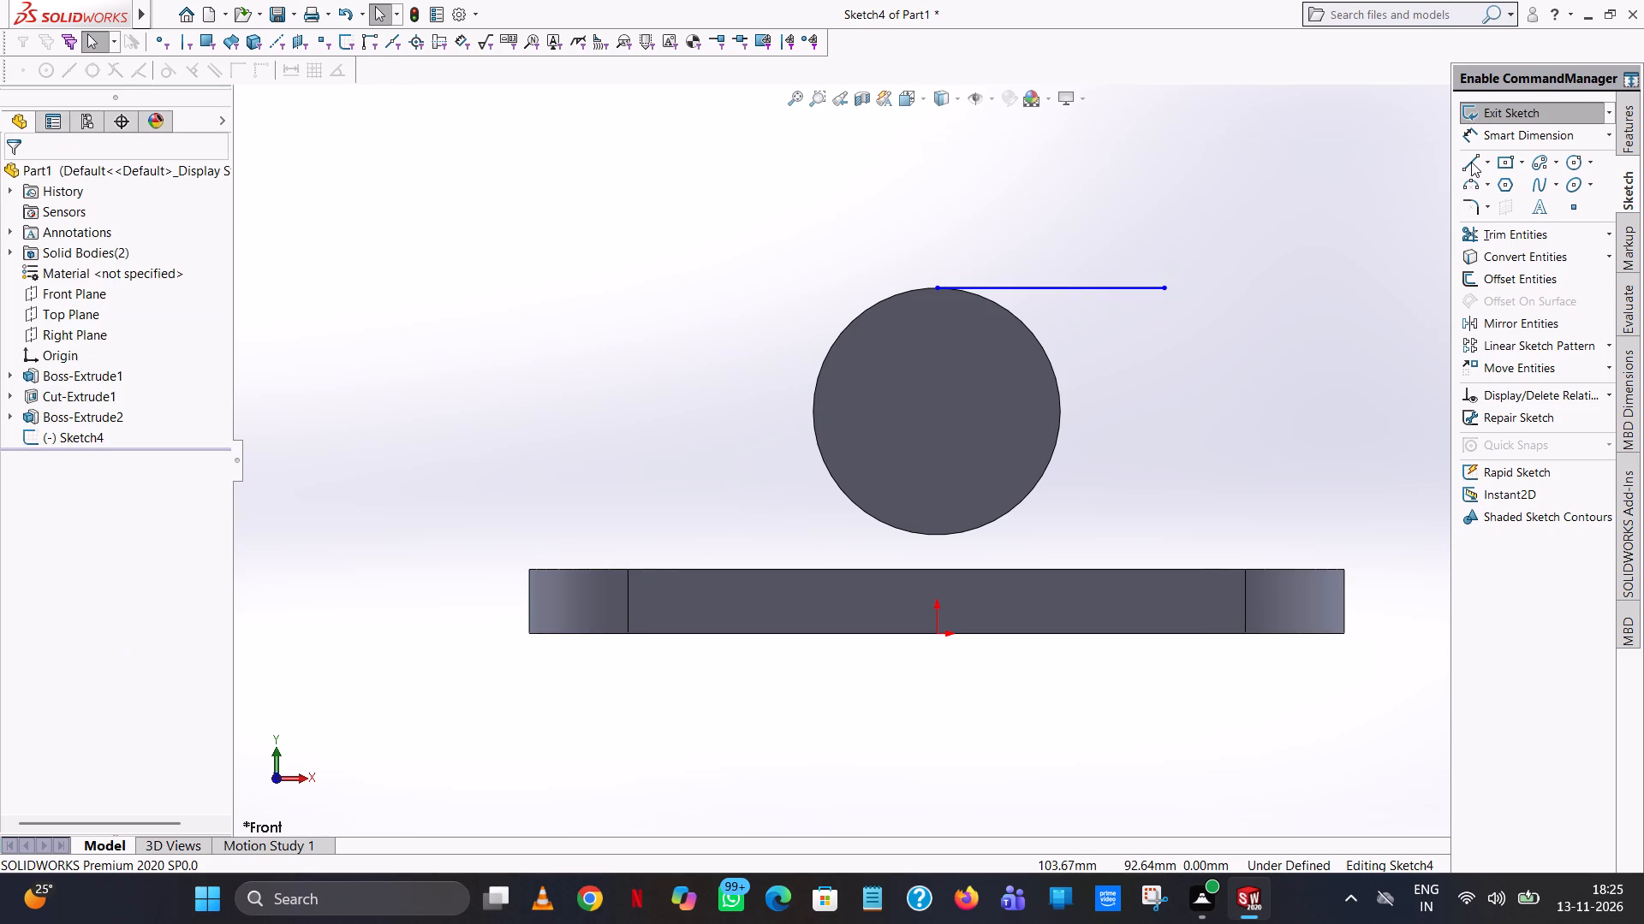
# Draw a 57 mm vertical line from the horizontal line's free end down to the base's top edge.
pyautogui.click(1471, 162)
pyautogui.click(1162, 287)
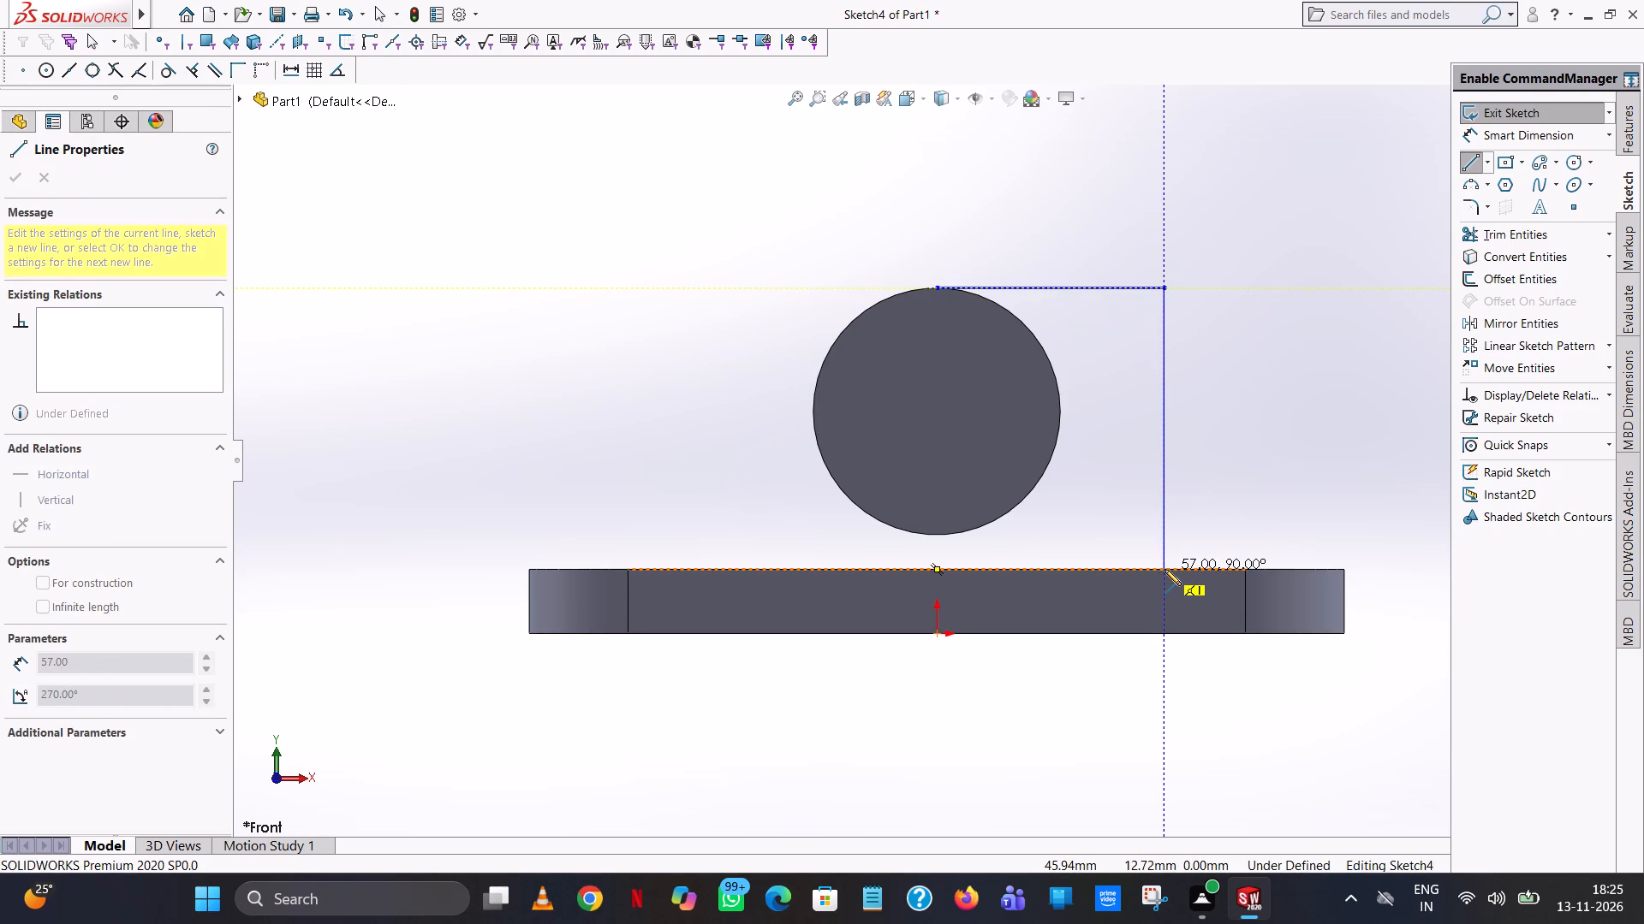
pyautogui.click(1164, 569)
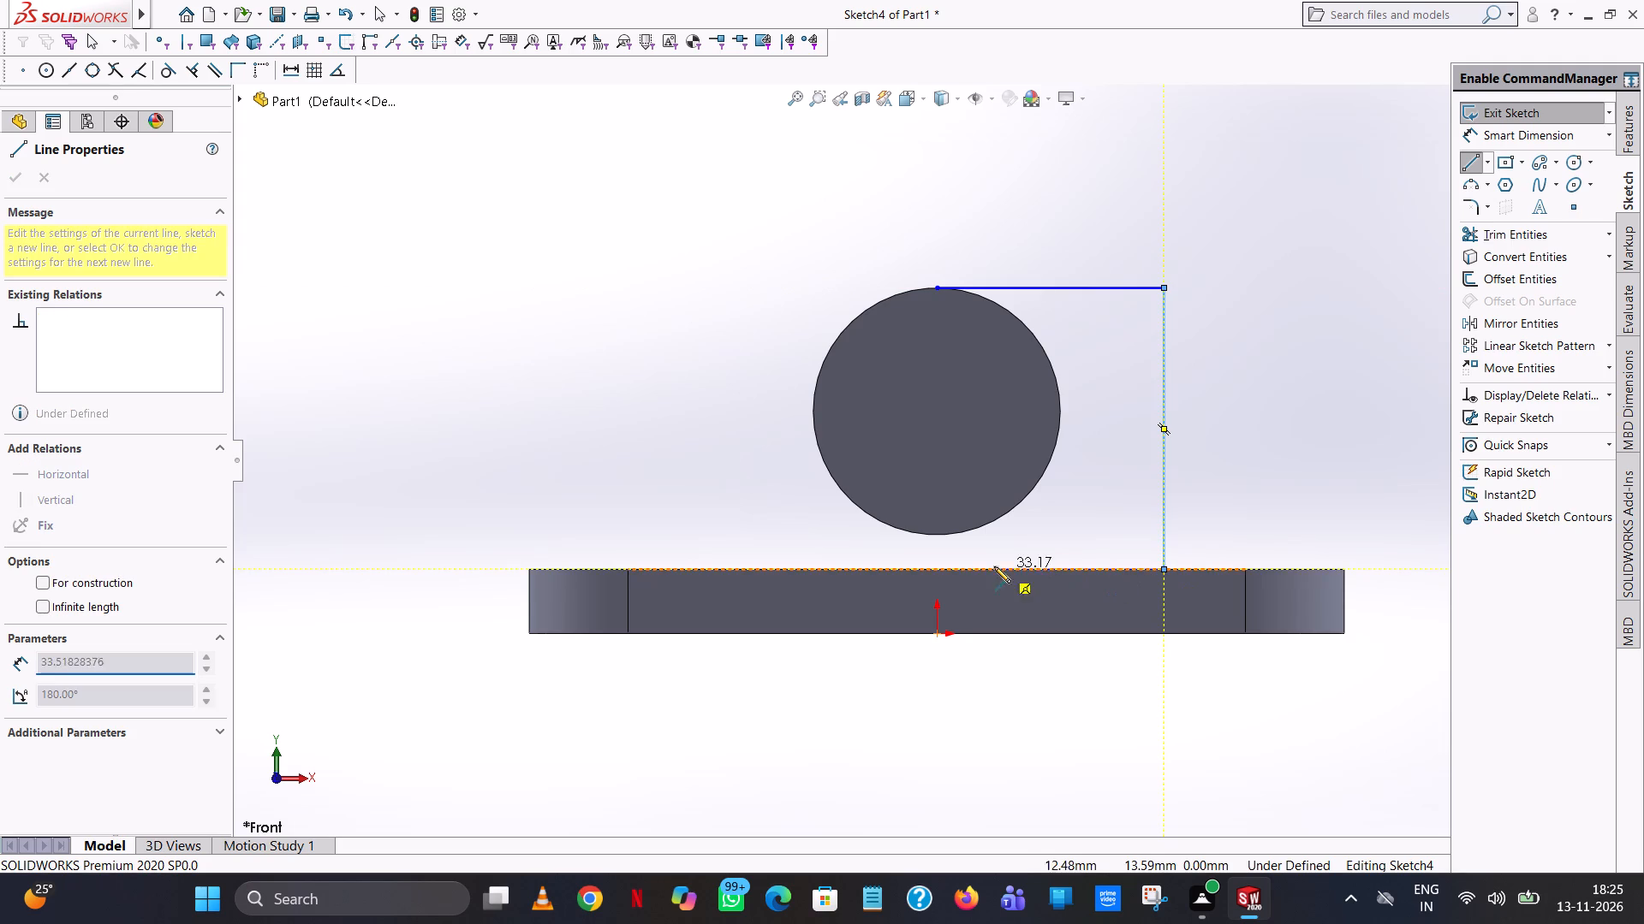
pyautogui.rightClick(829, 567)
pyautogui.click(884, 577)
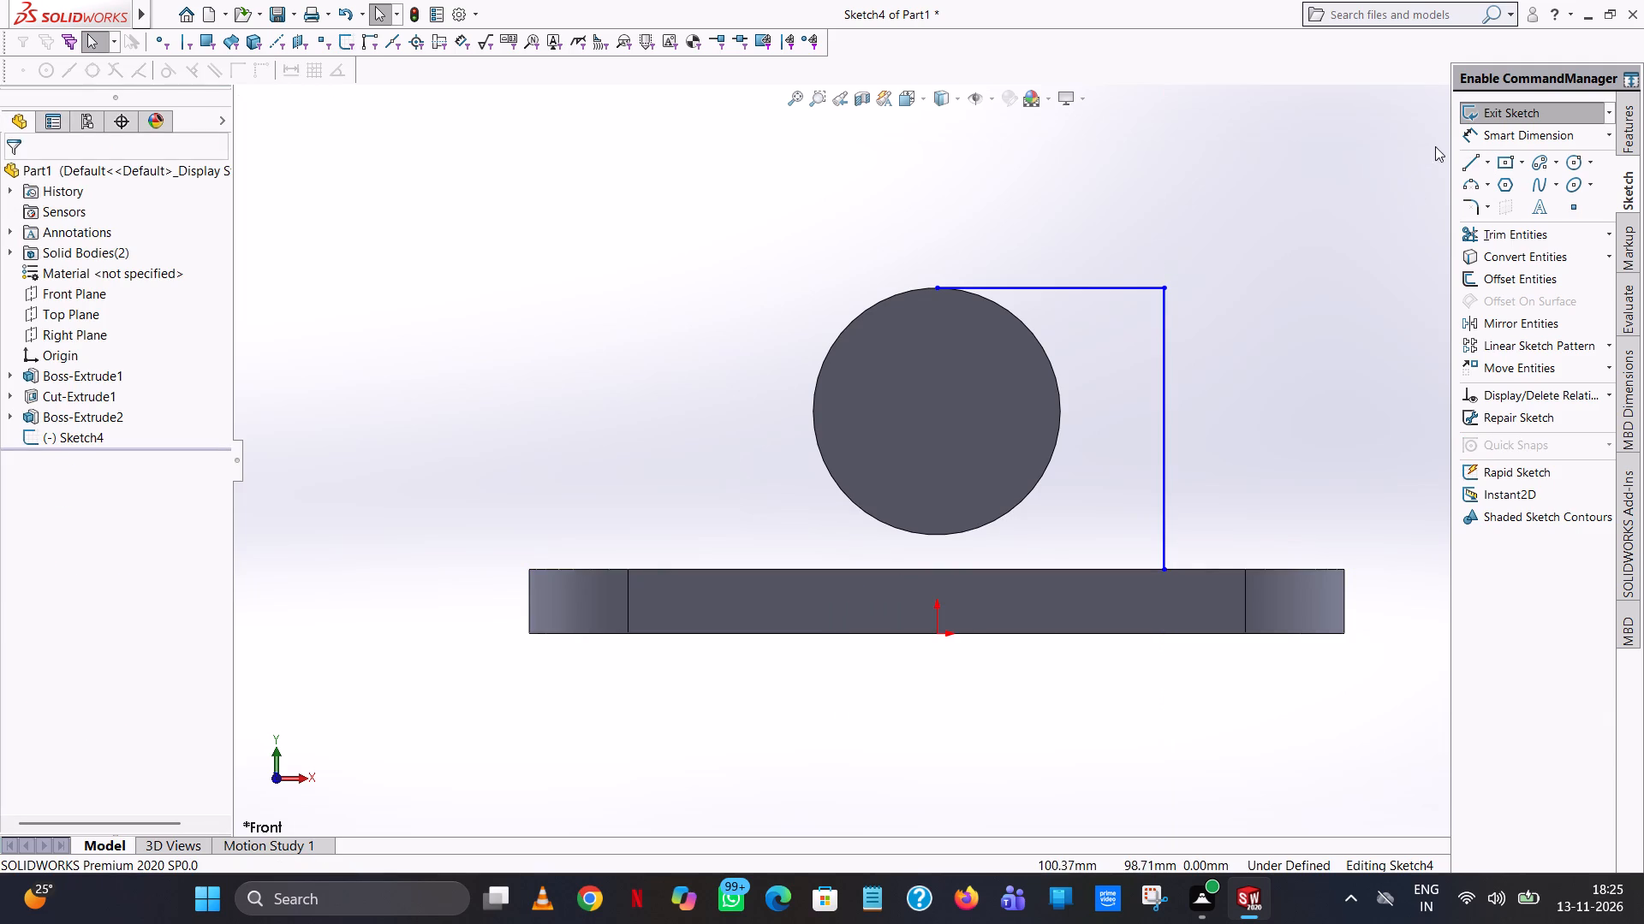
# Draw a 32 mm vertical line from the boss's -X quadrant down to the base's top edge, and a 71 mm horizontal line joining both verticals' lower ends.
pyautogui.click(1468, 170)
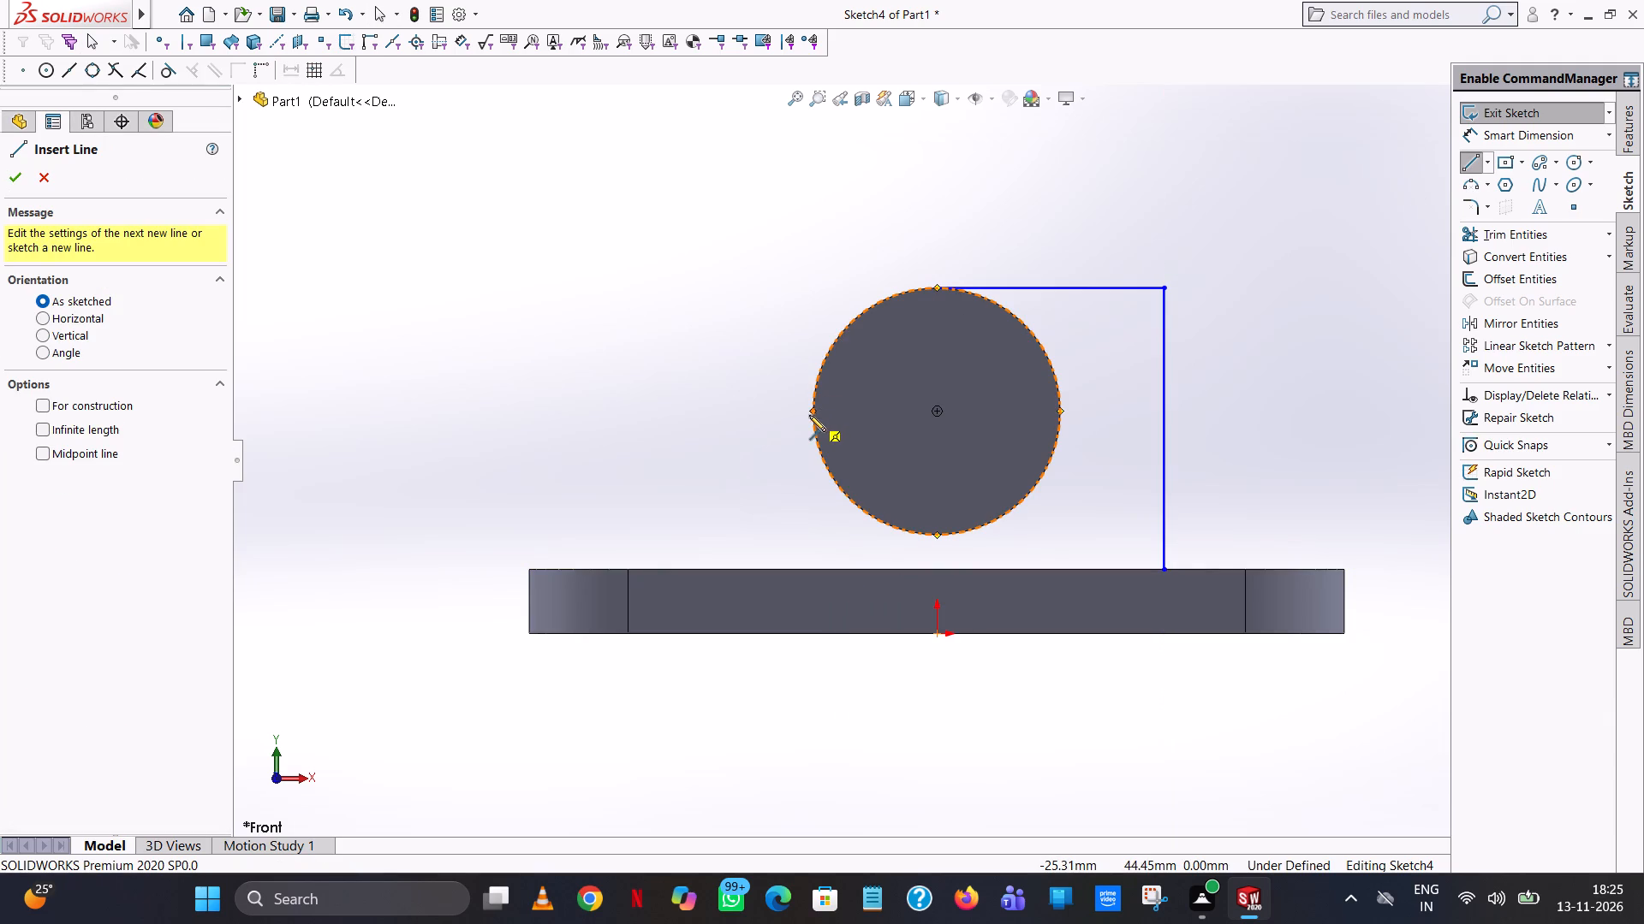
pyautogui.click(812, 412)
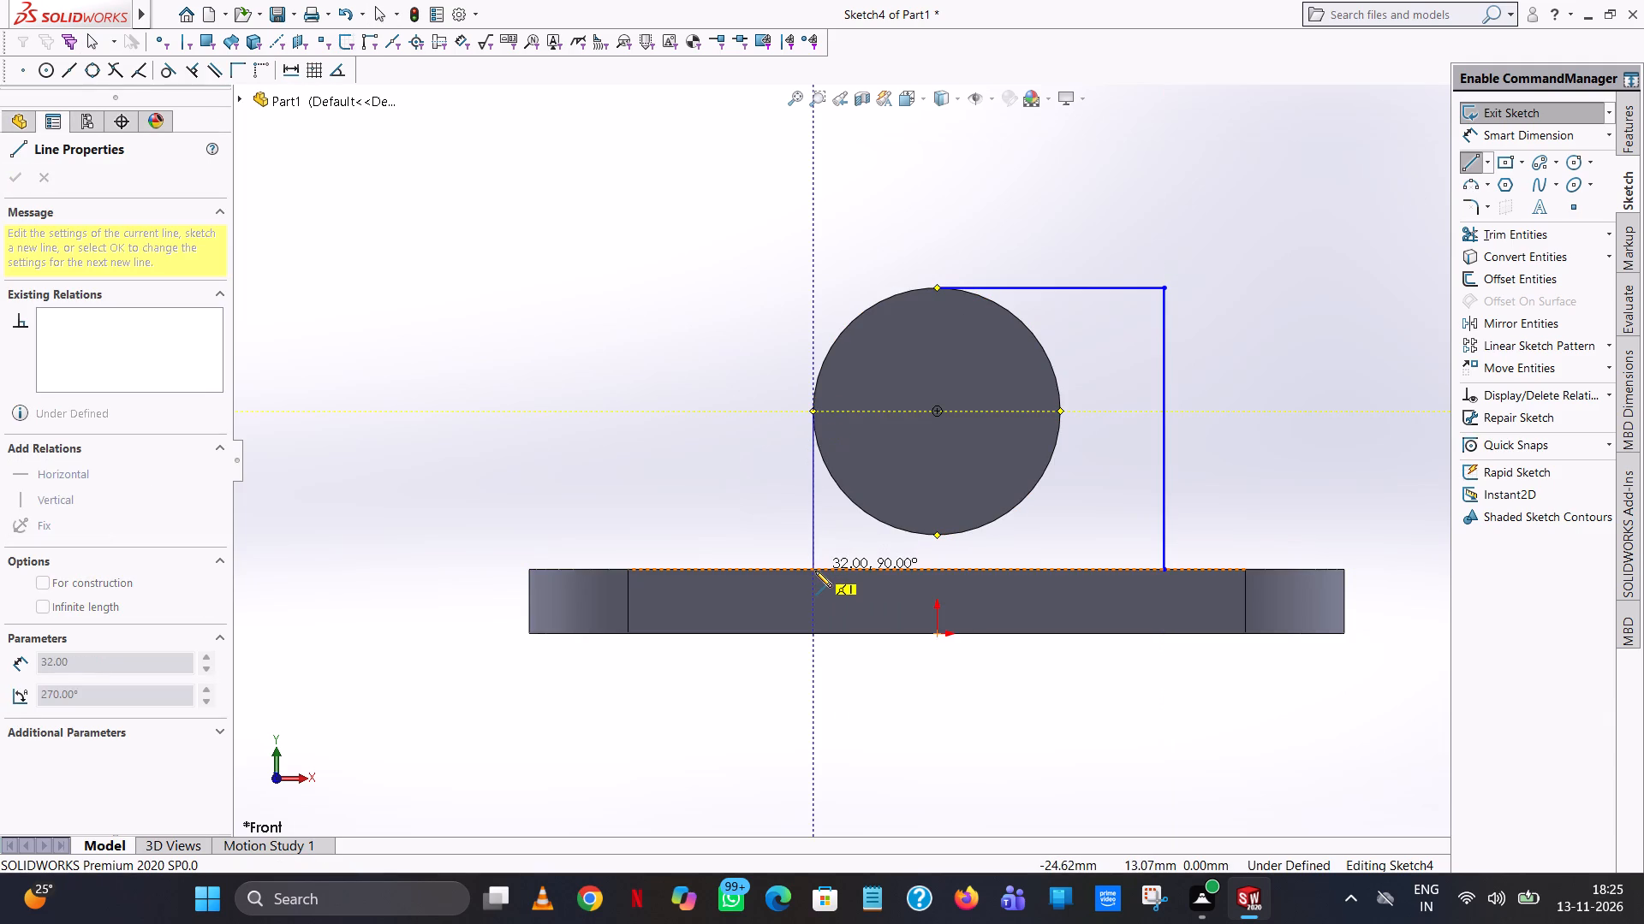
pyautogui.click(814, 572)
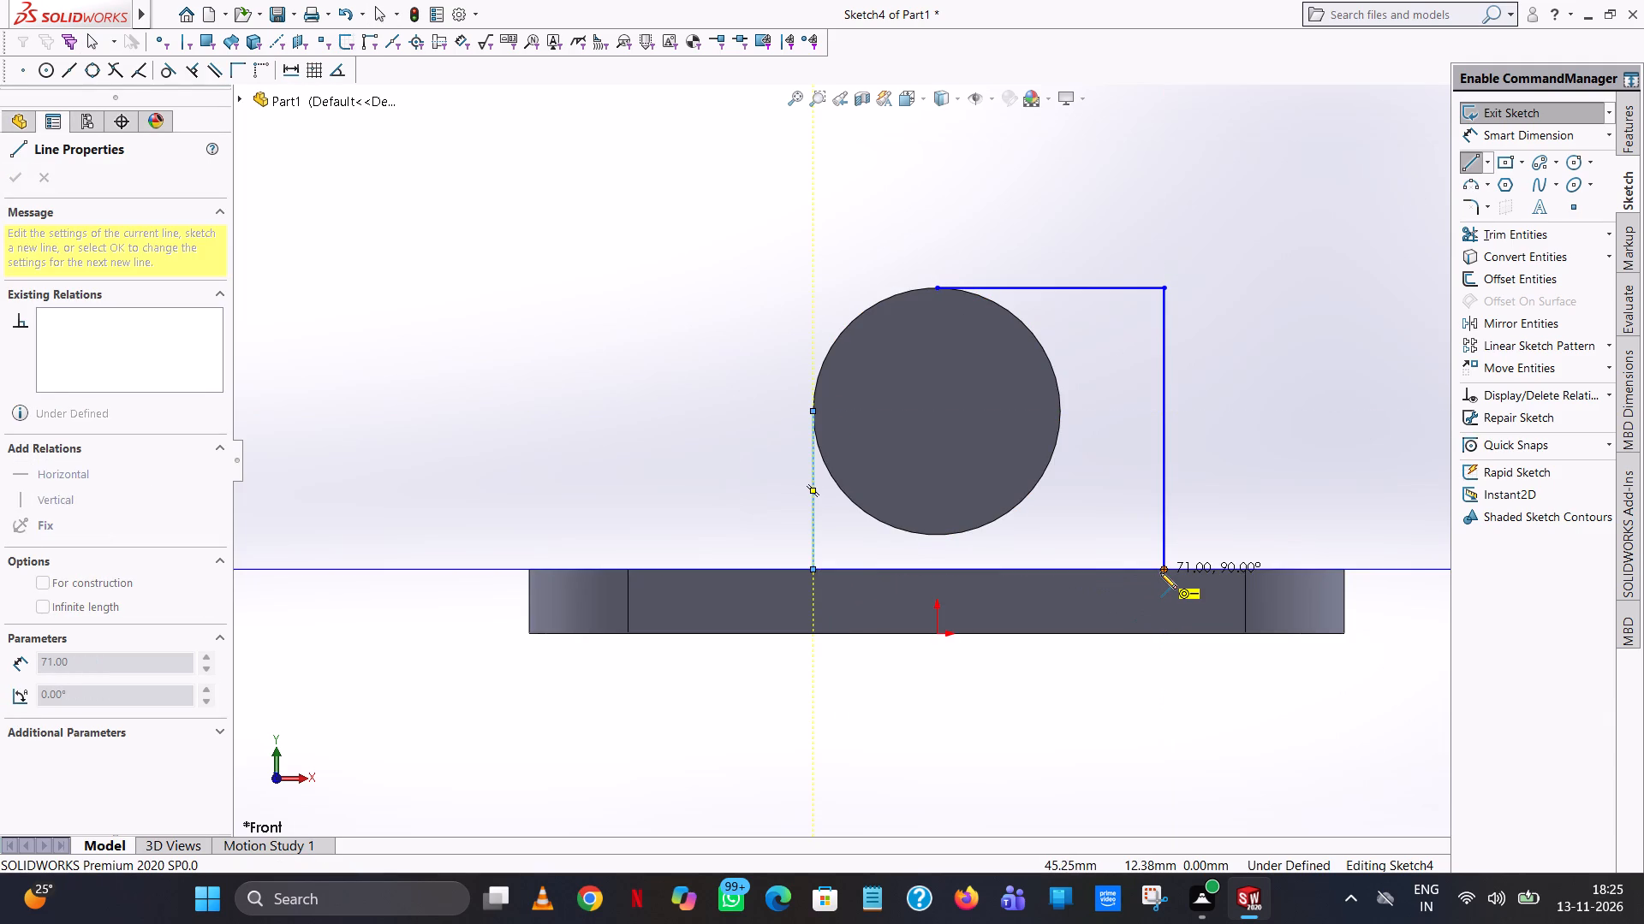
pyautogui.click(1162, 572)
pyautogui.rightClick(1162, 572)
pyautogui.click(1192, 576)
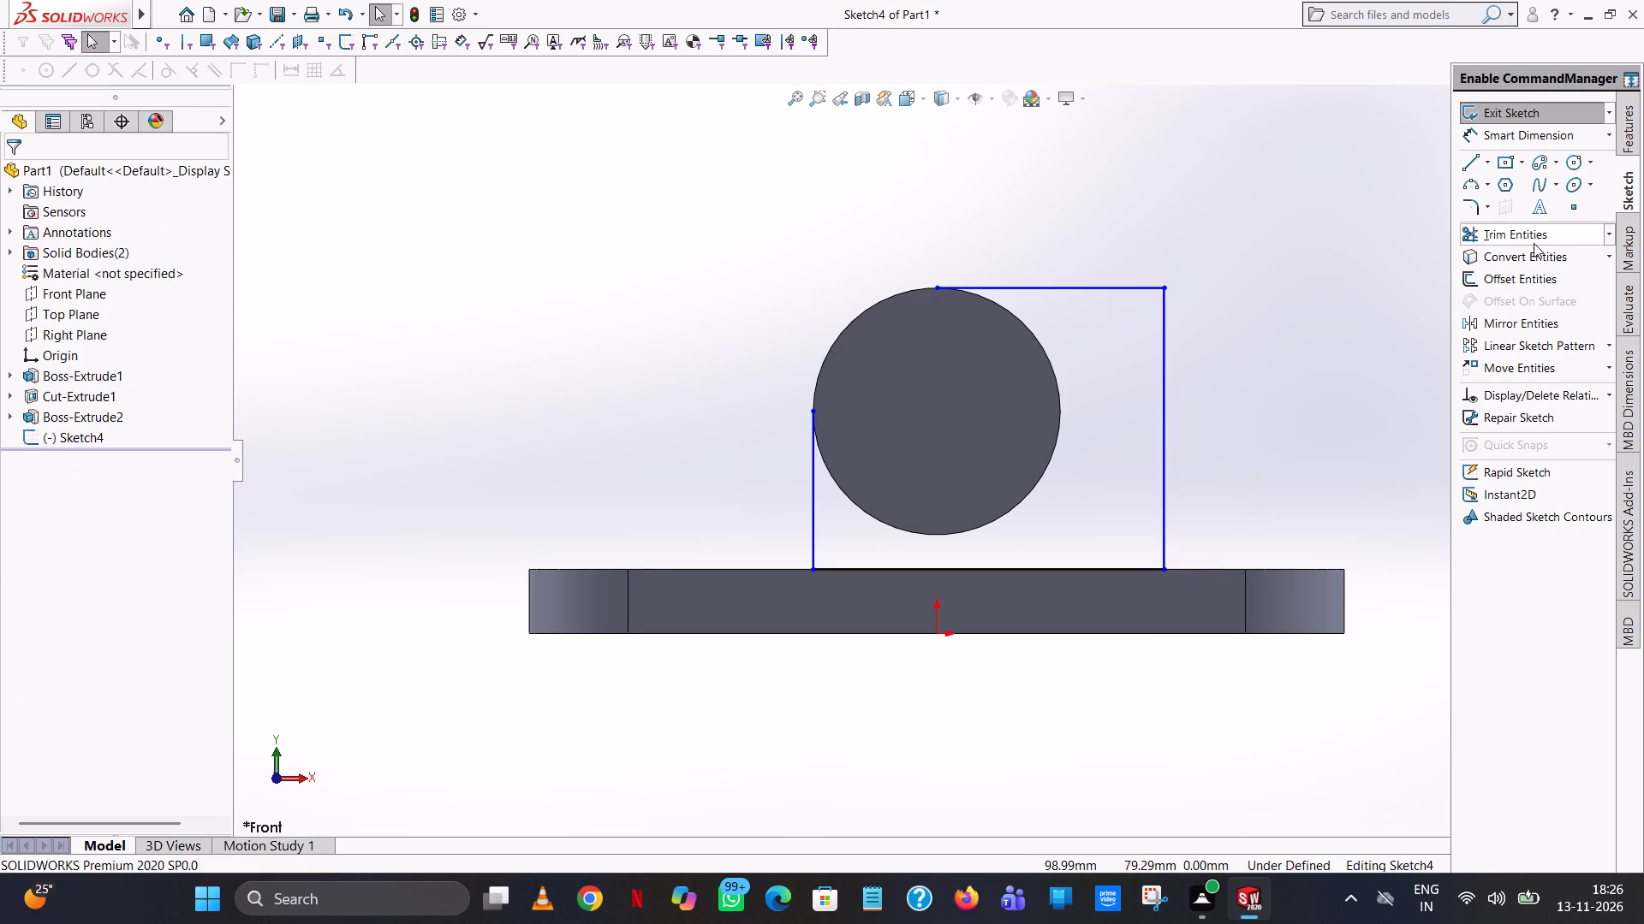
# Dimension the lengths of the upper horizontal line and the outer +X vertical line with Smart Dimension.
pyautogui.click(1520, 141)
pyautogui.click(1138, 287)
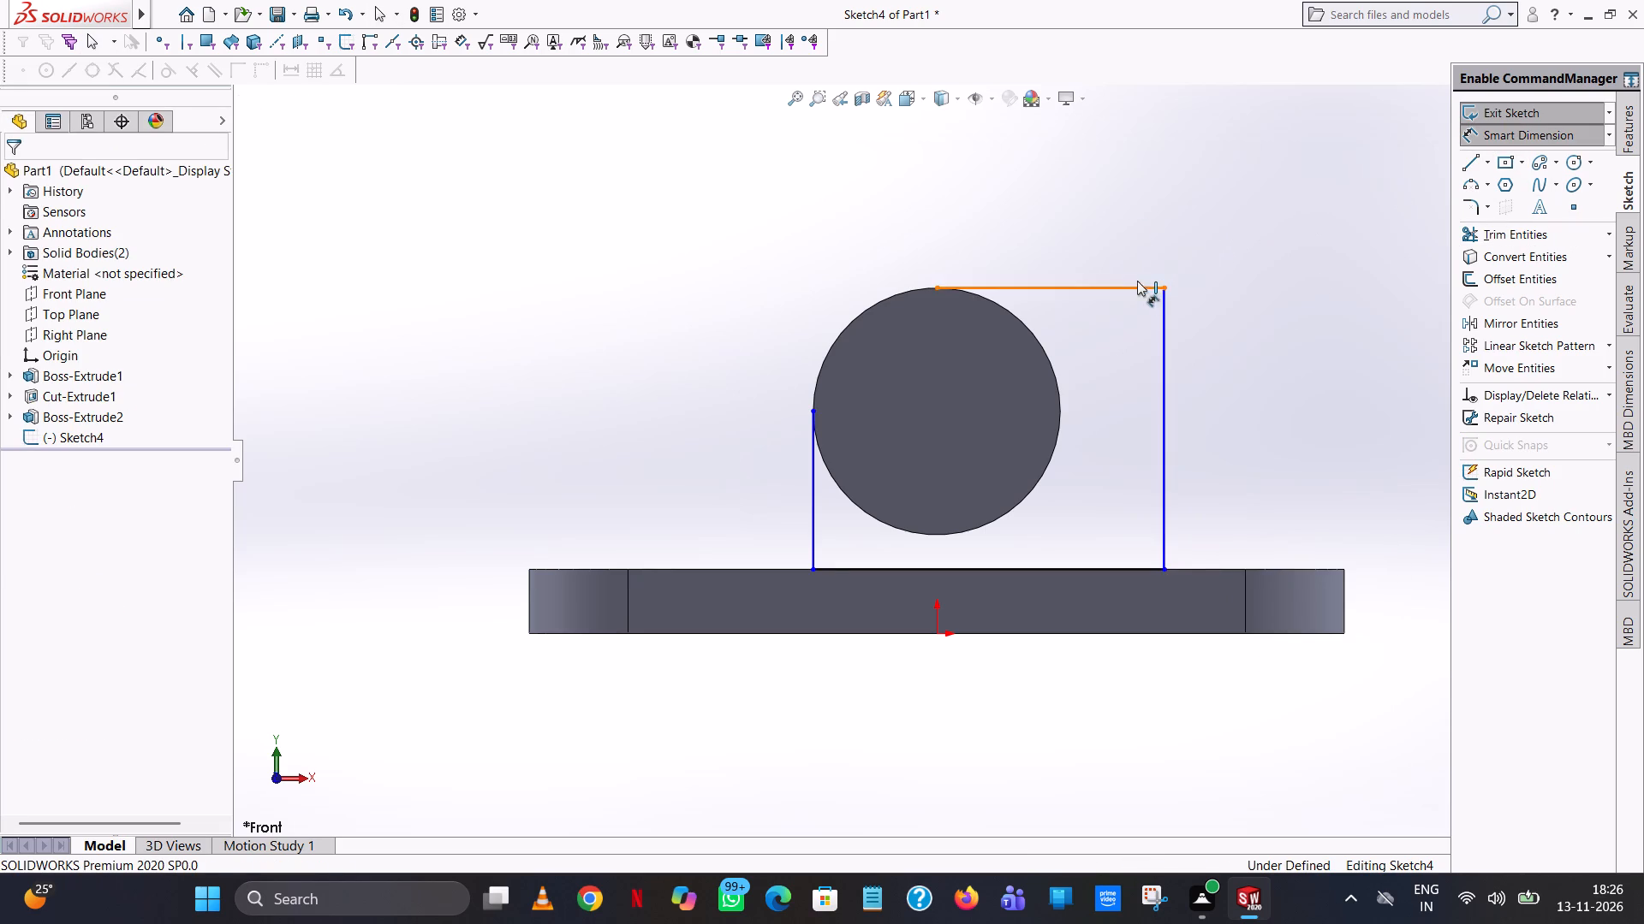
pyautogui.click(1120, 202)
pyautogui.click(1052, 178)
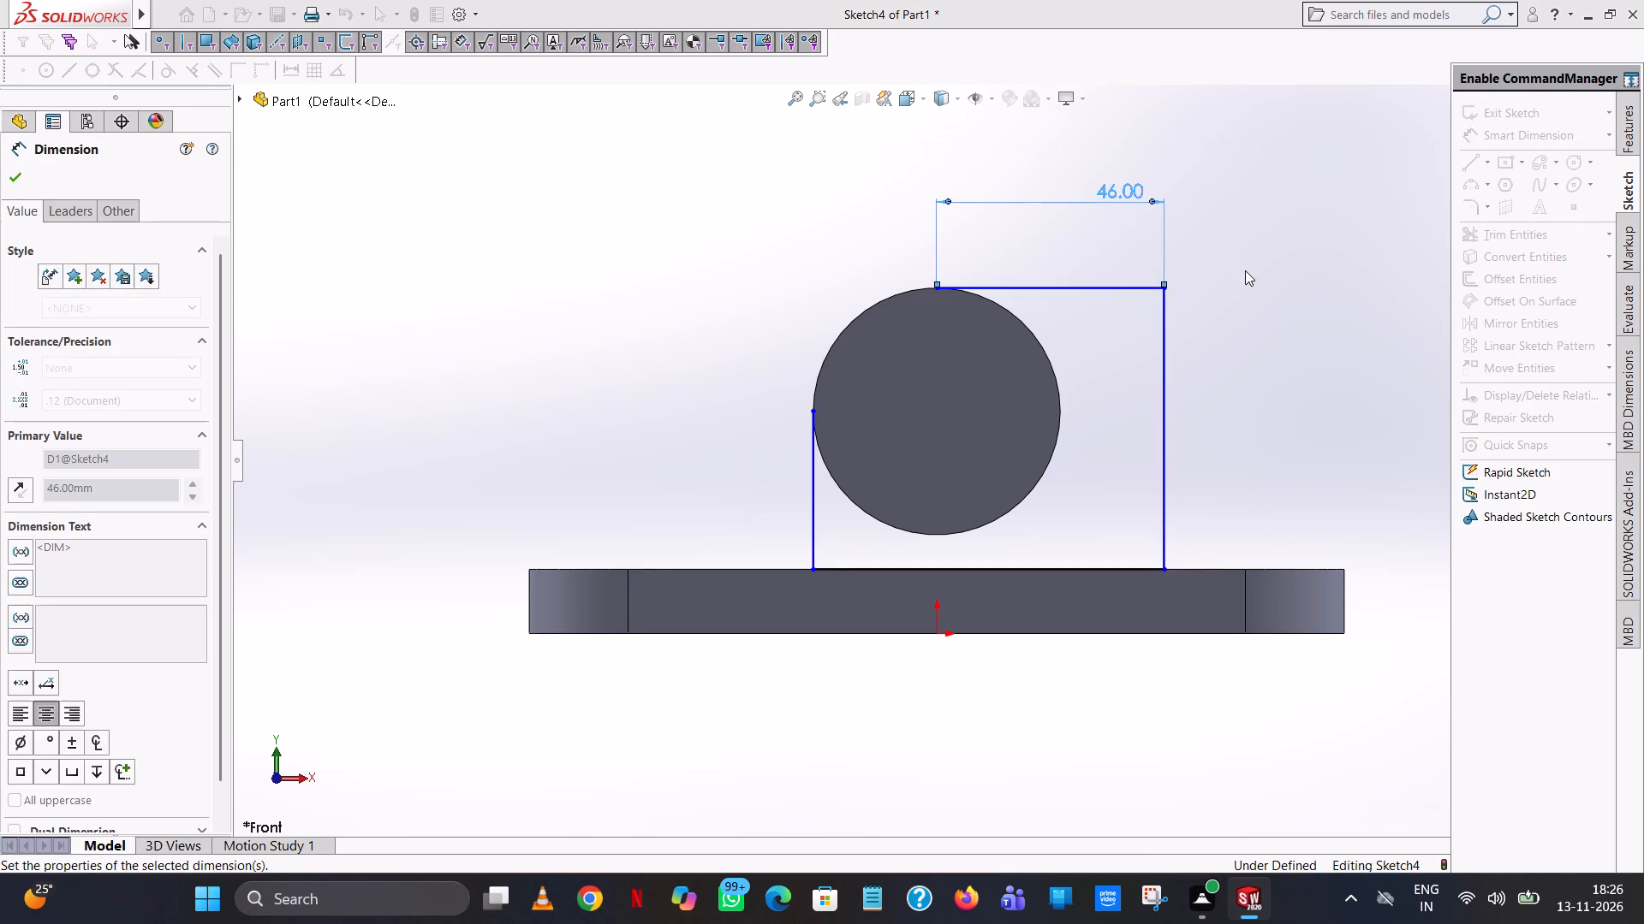
pyautogui.click(1245, 270)
pyautogui.click(1165, 404)
pyautogui.click(1248, 403)
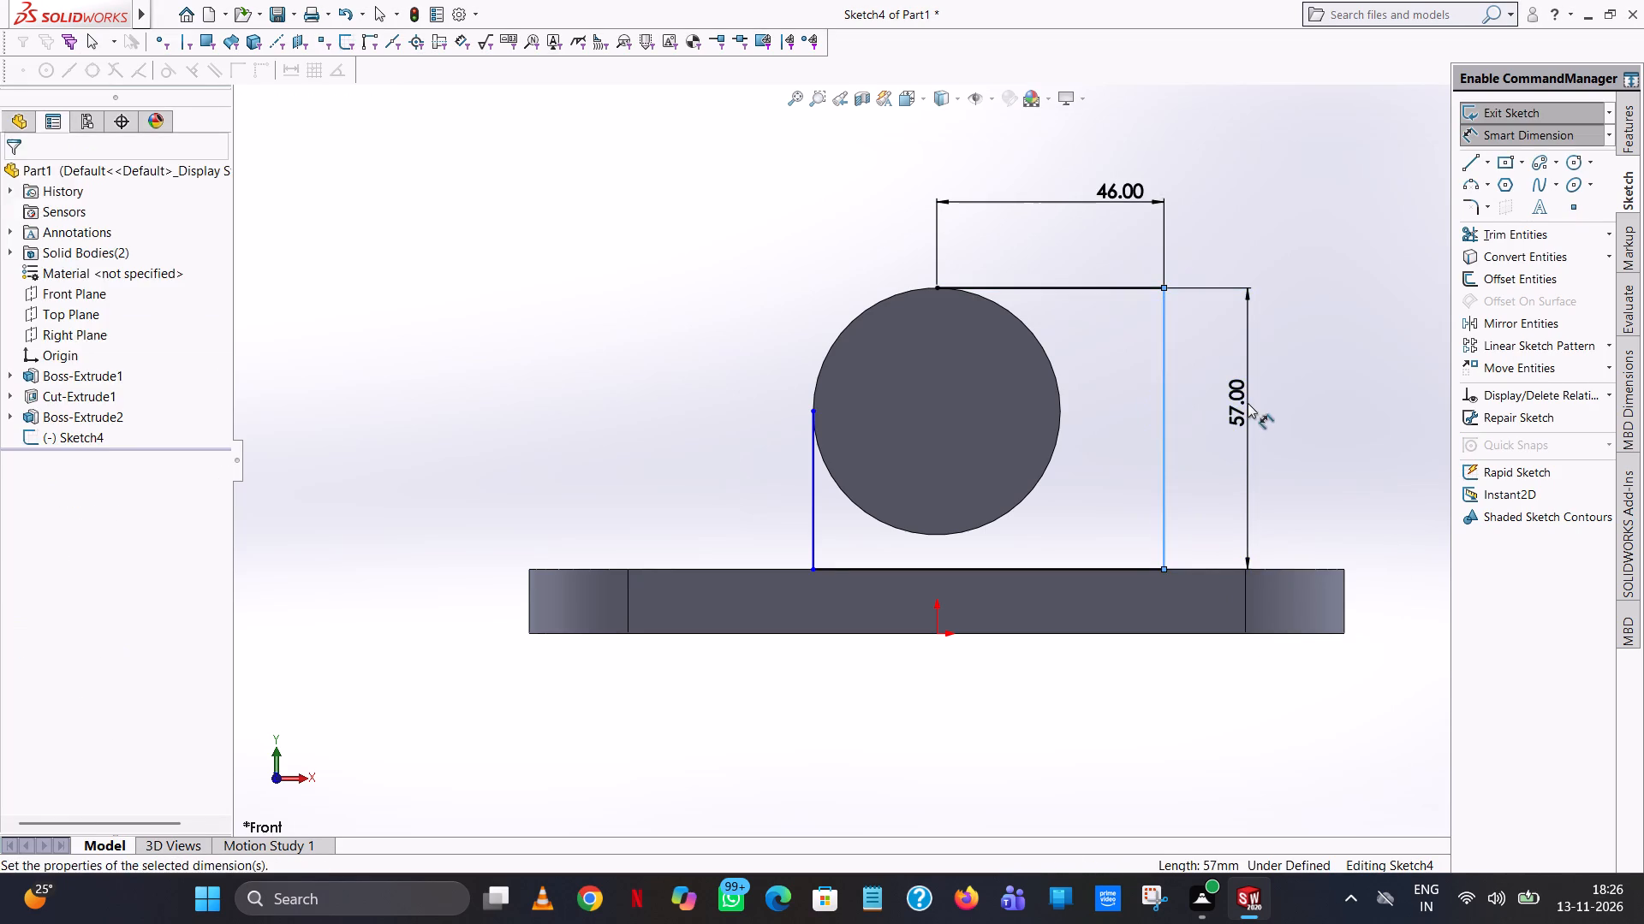
pyautogui.click(1177, 387)
pyautogui.click(1224, 335)
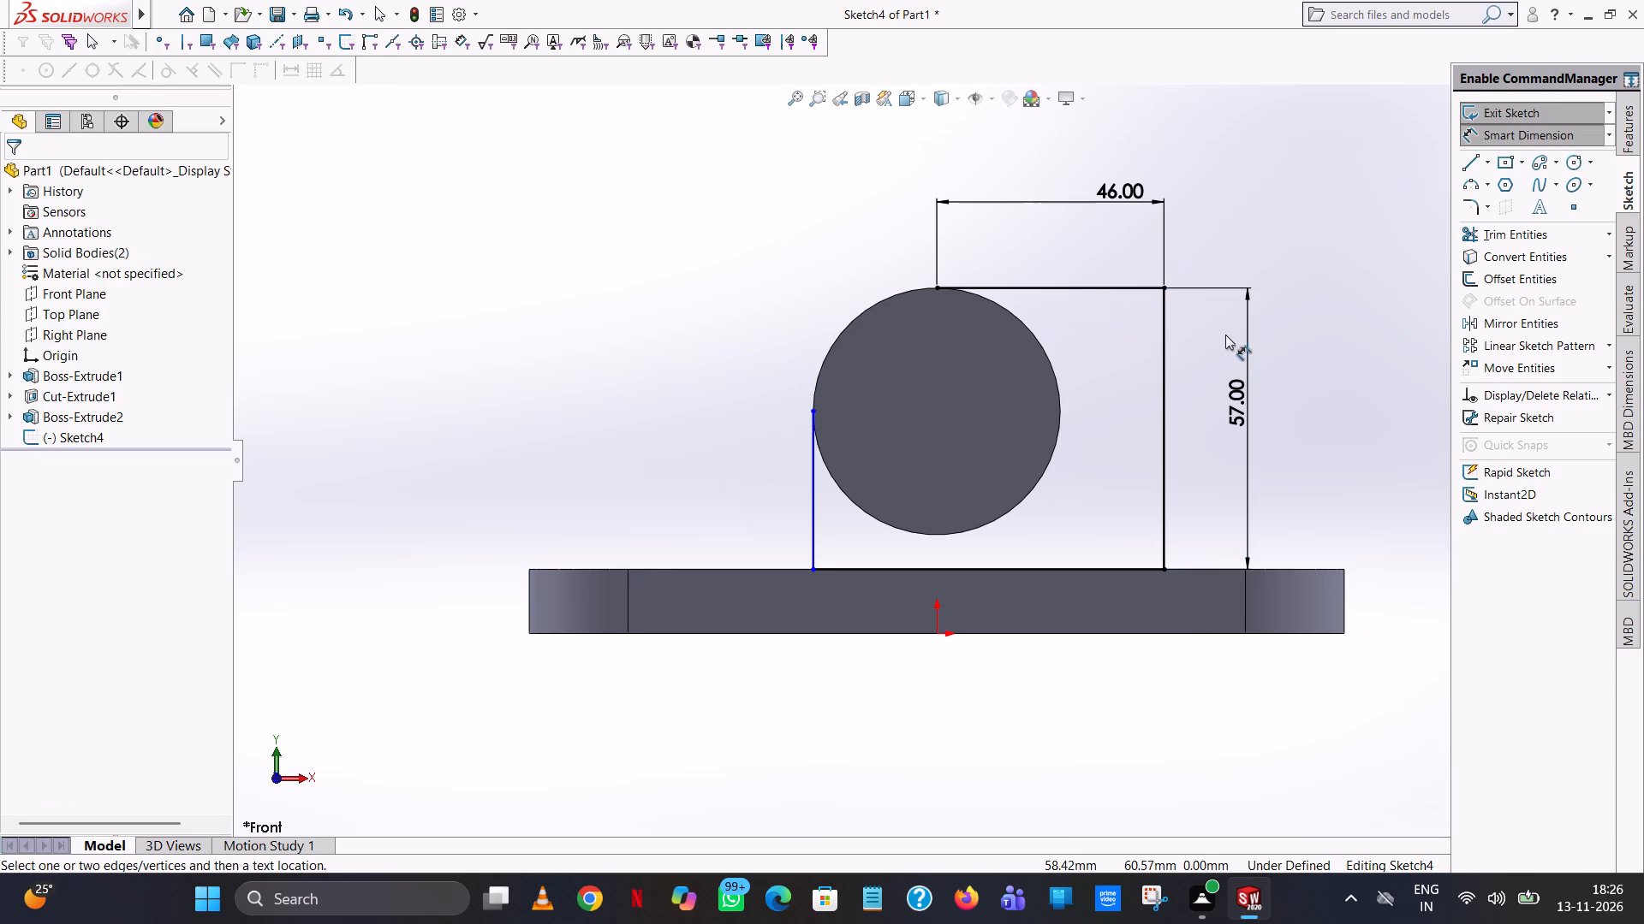
# Dimension the length of the vertical line at the boss's -X side with Smart Dimension.
pyautogui.click(819, 501)
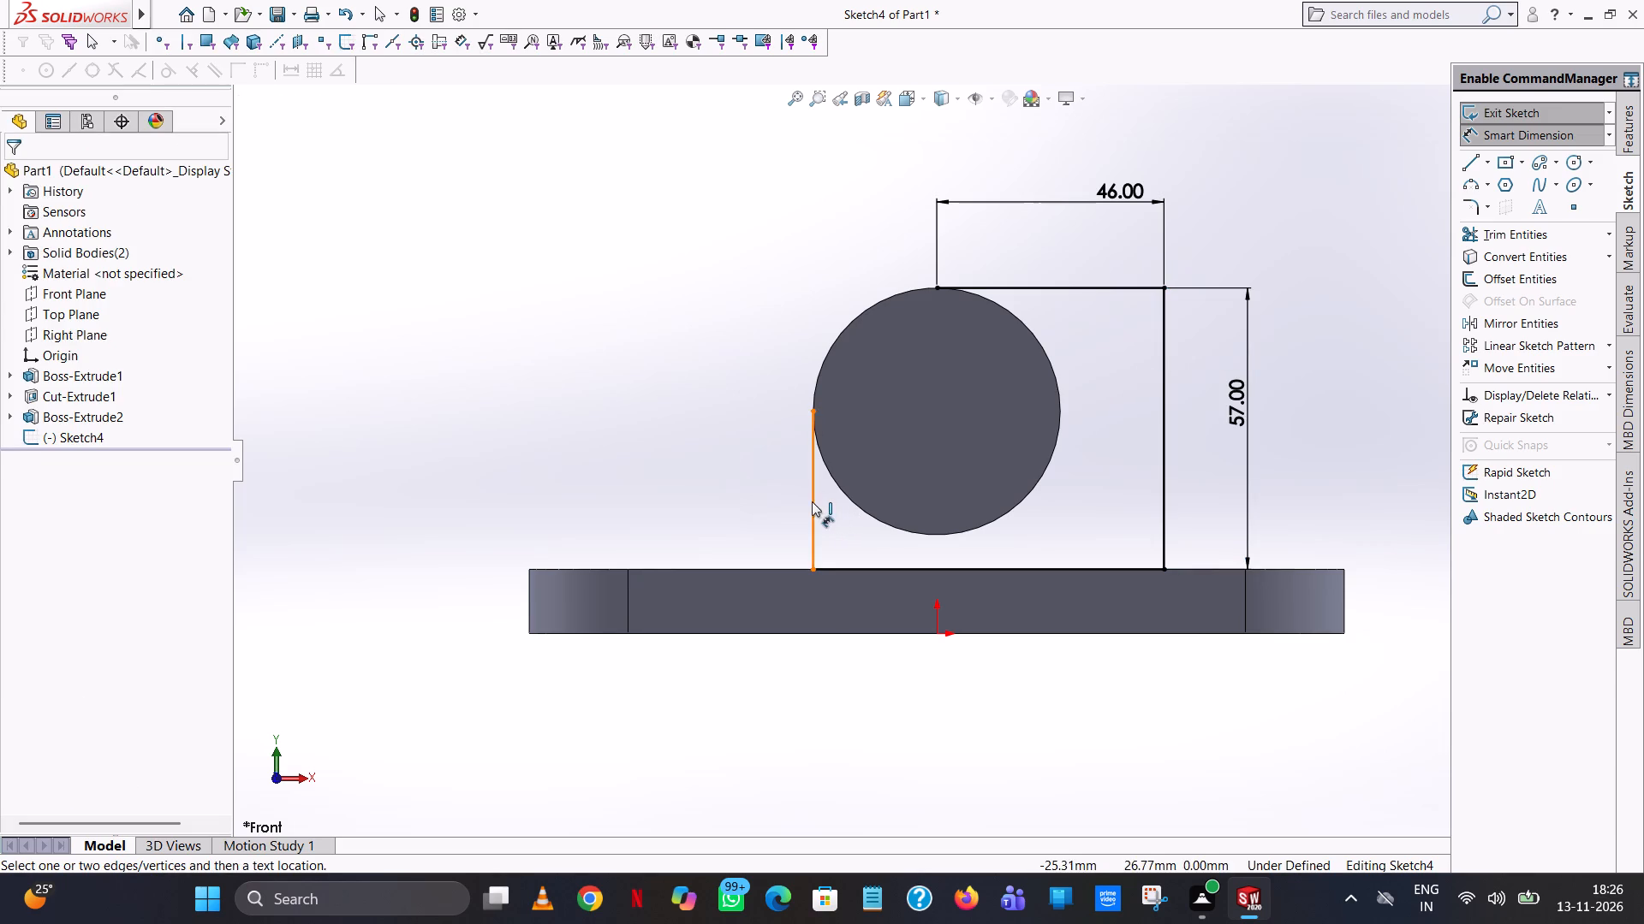
pyautogui.click(811, 501)
pyautogui.click(601, 458)
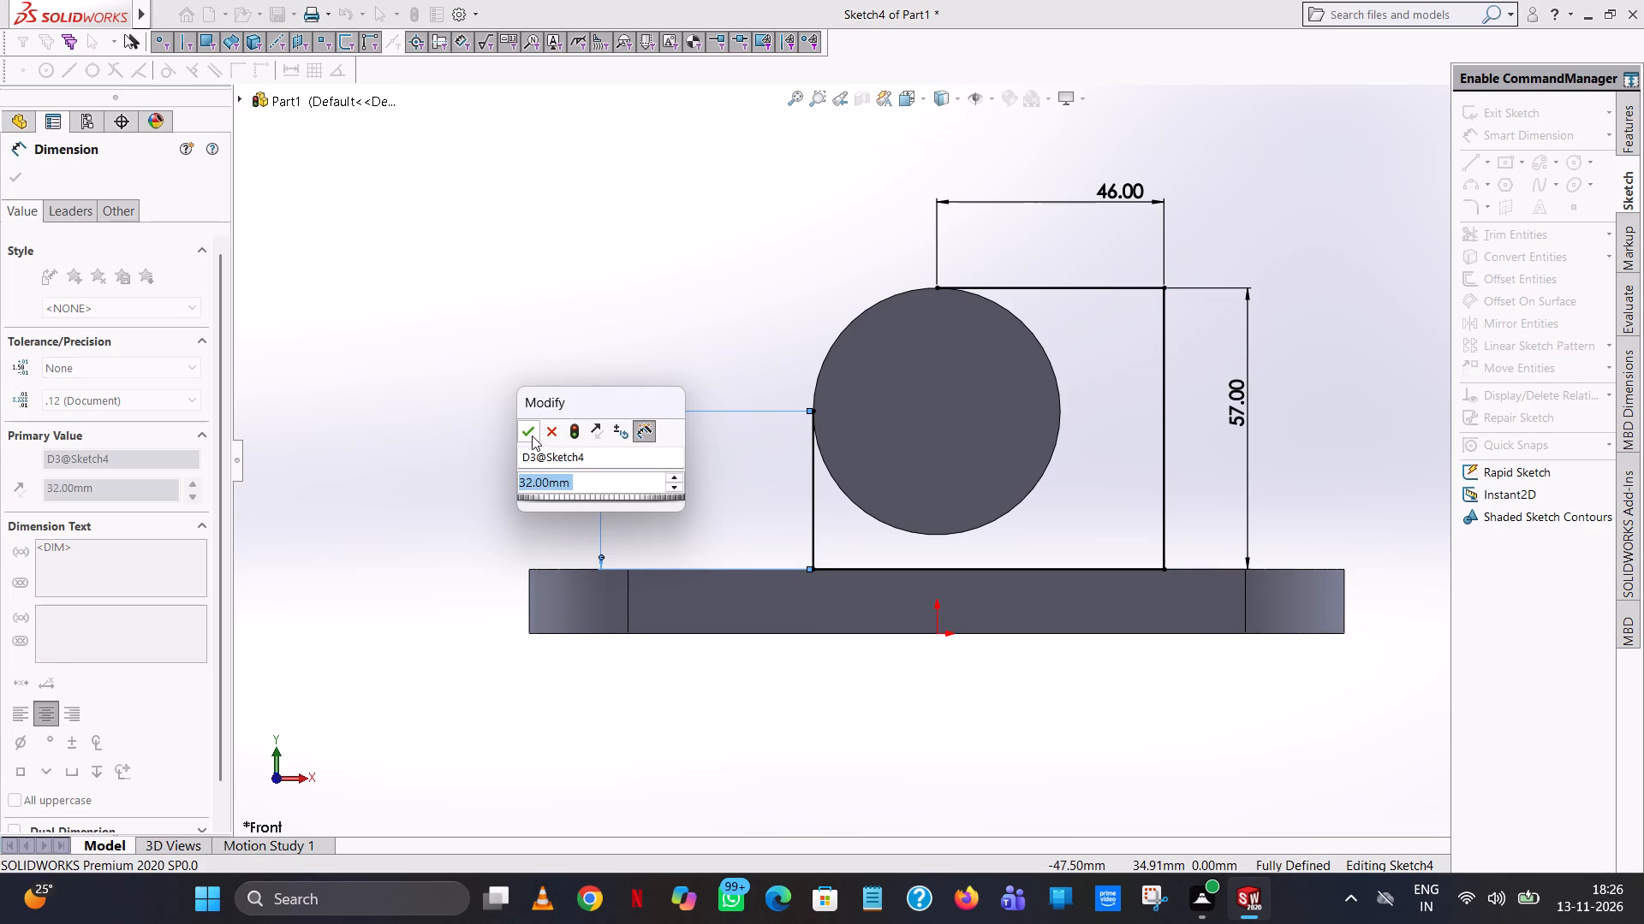
pyautogui.click(532, 435)
pyautogui.click(714, 276)
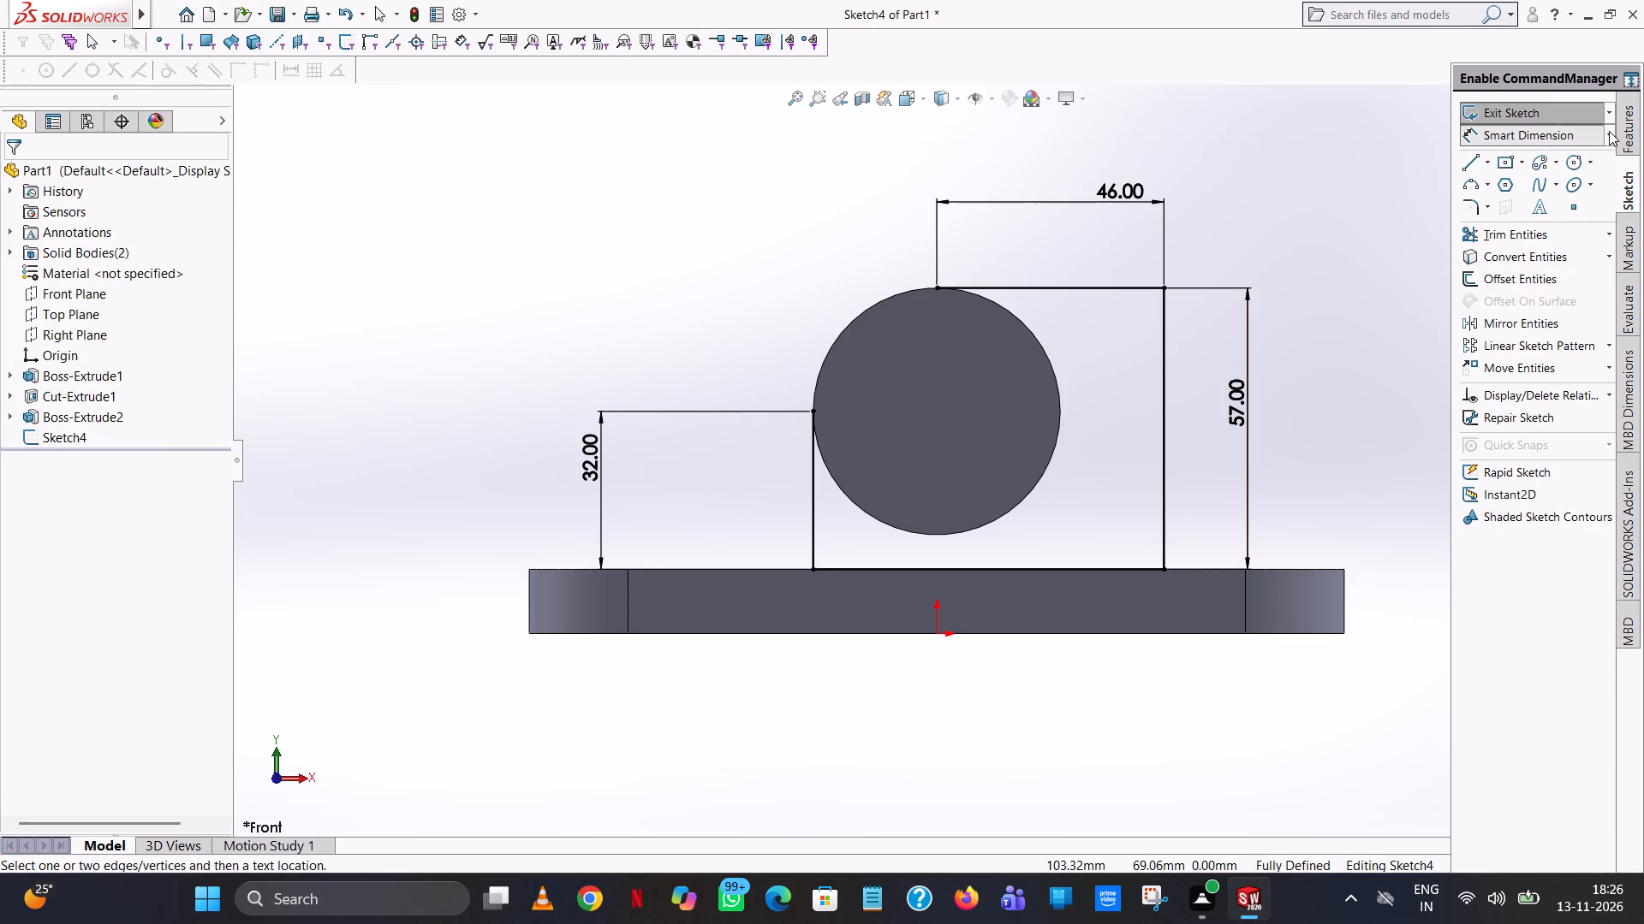
# Draw a circle about 50 mm in diameter centred on the boss axis, coinciding with the boss's outline.
pyautogui.click(1632, 129)
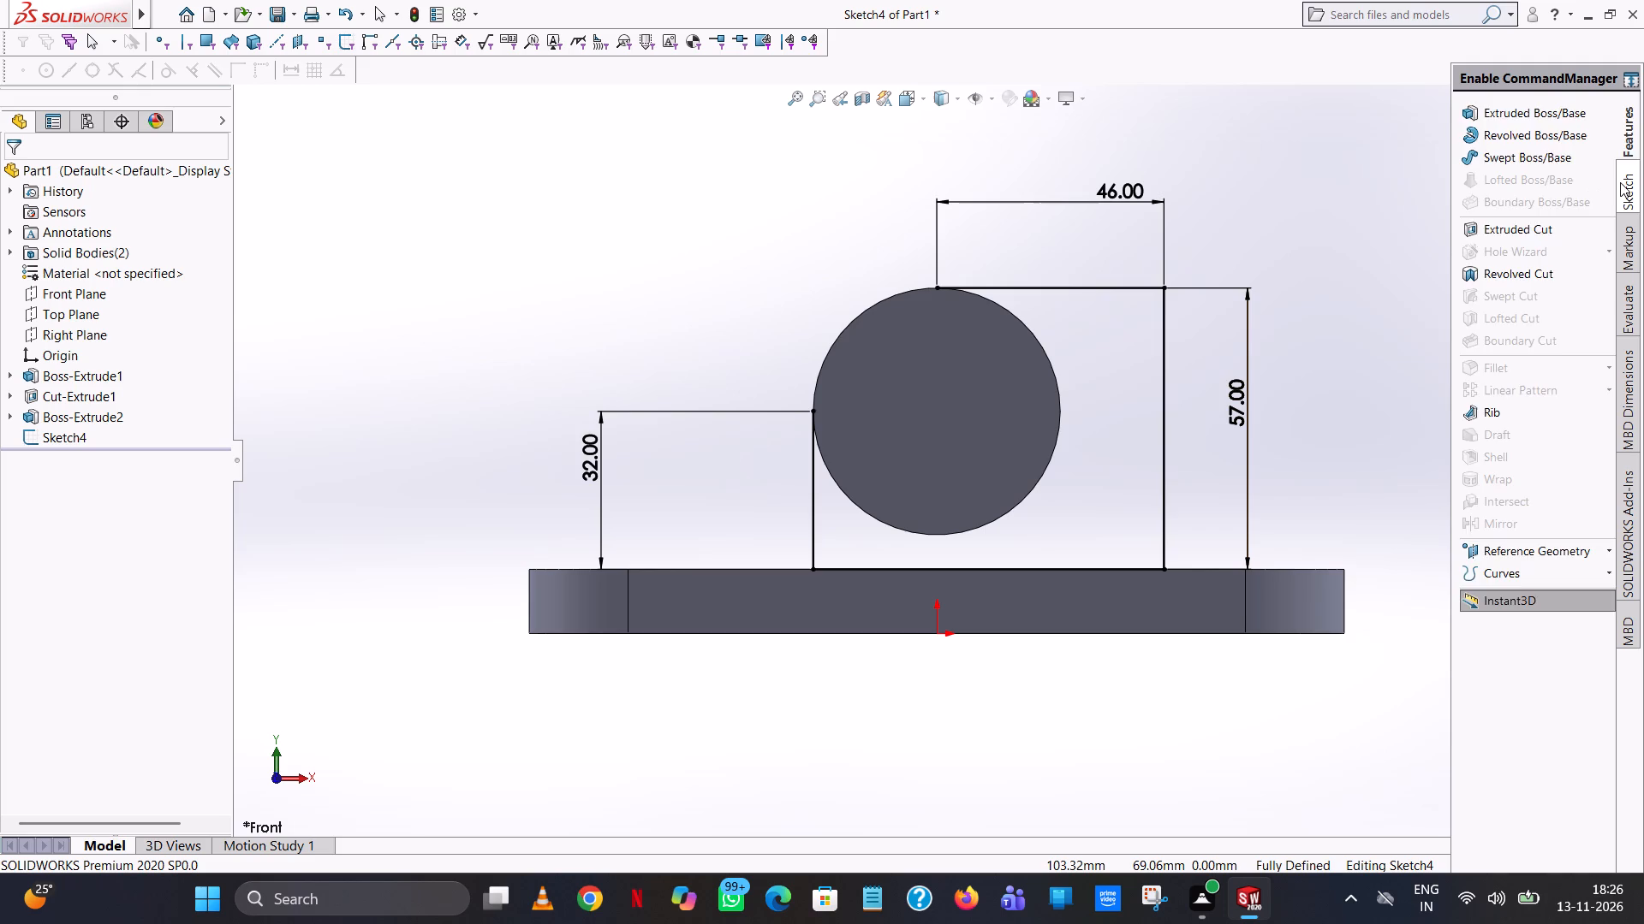
pyautogui.click(1620, 182)
pyautogui.click(1572, 158)
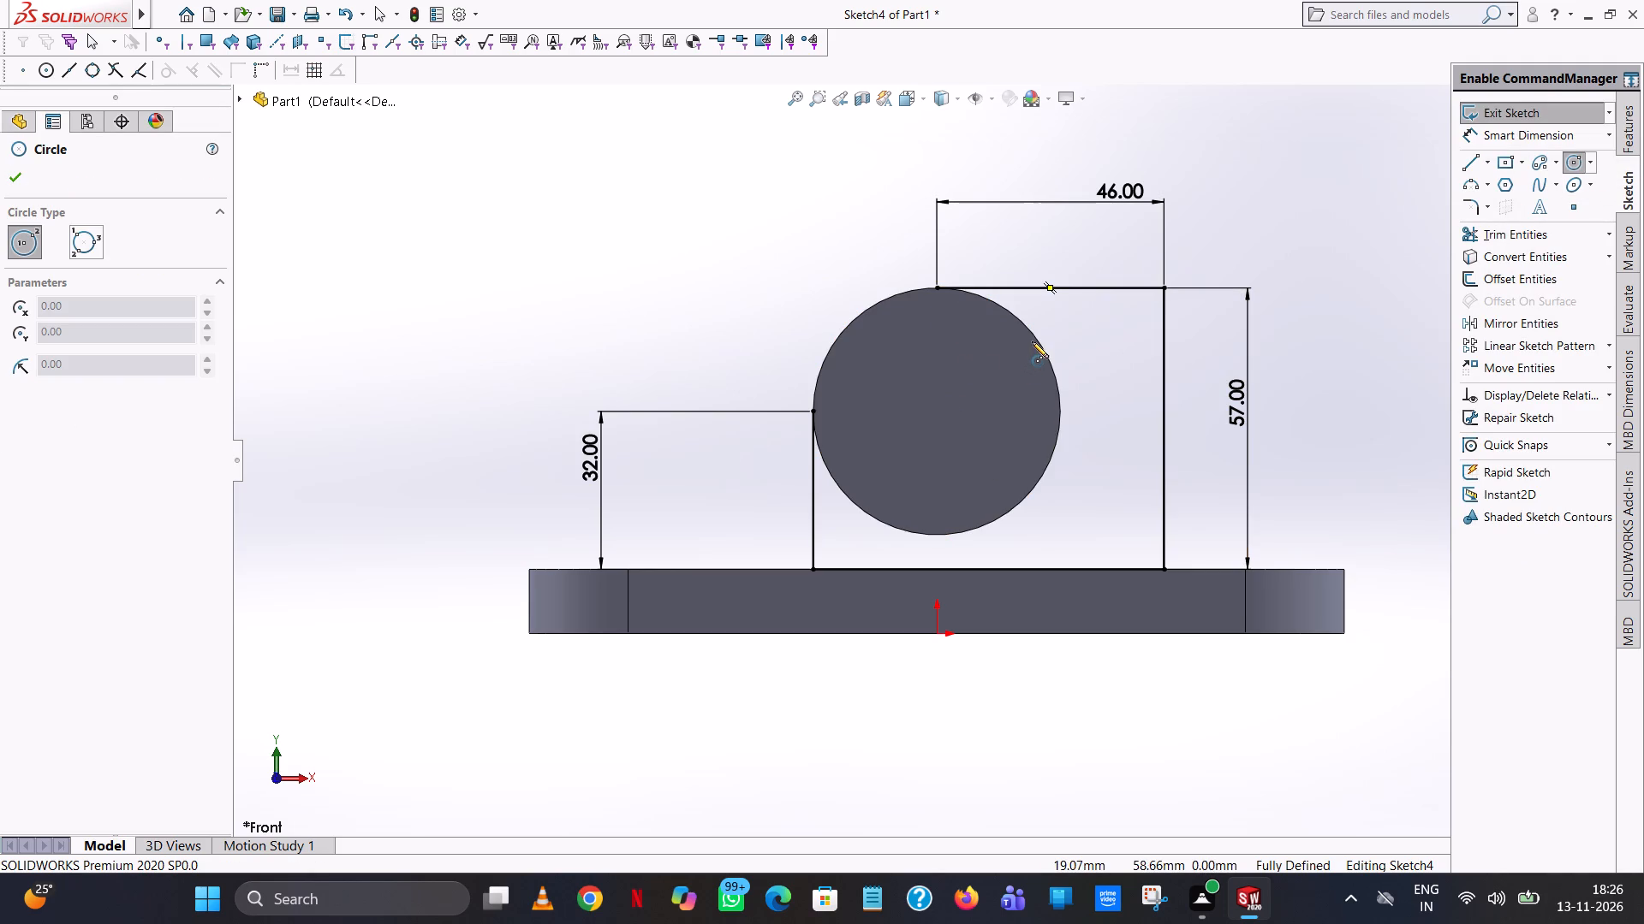
pyautogui.click(938, 411)
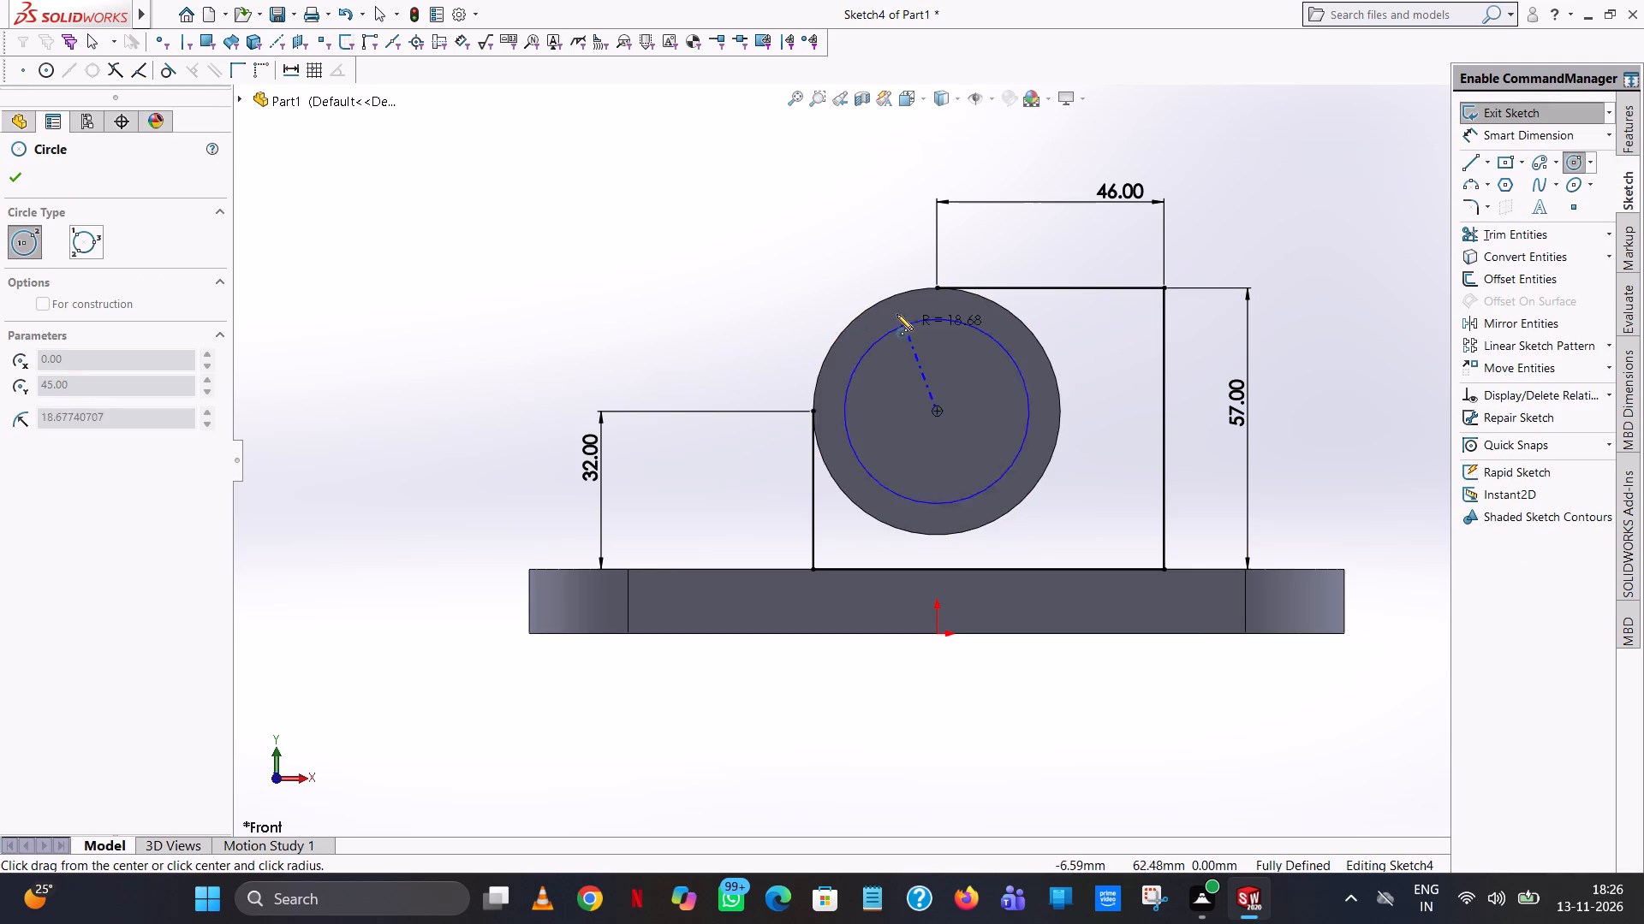
pyautogui.click(889, 299)
pyautogui.rightClick(889, 299)
pyautogui.click(926, 310)
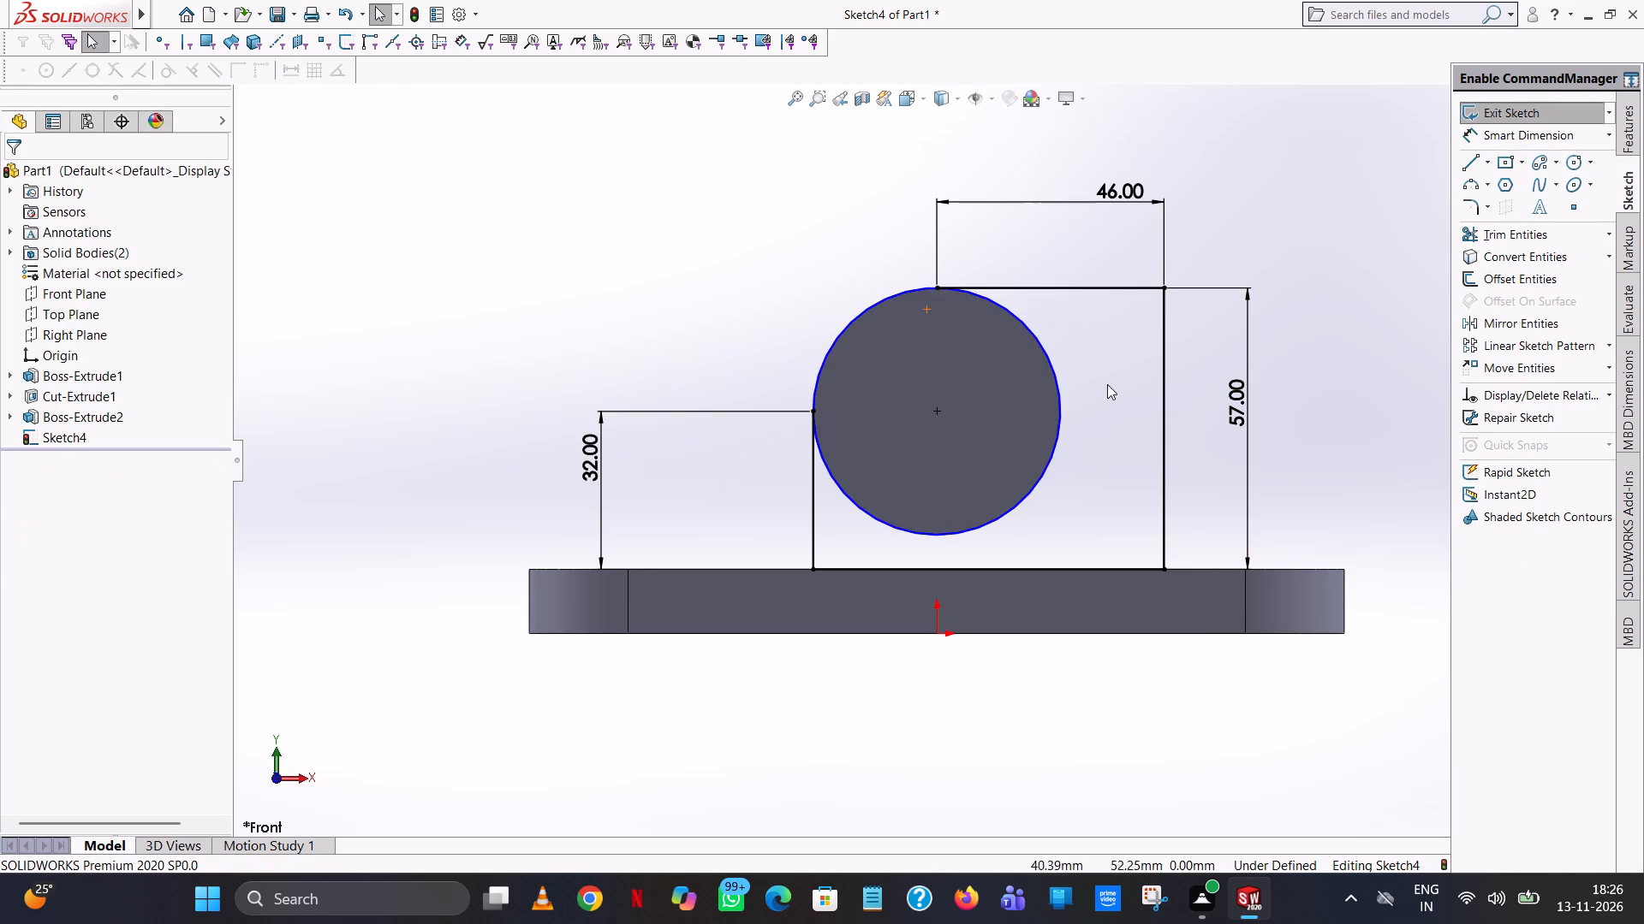
# Dimension the diameter of the new circle with Smart Dimension.
pyautogui.moveTo(1041, 396); pyautogui.dragTo(972, 628, button='middle')
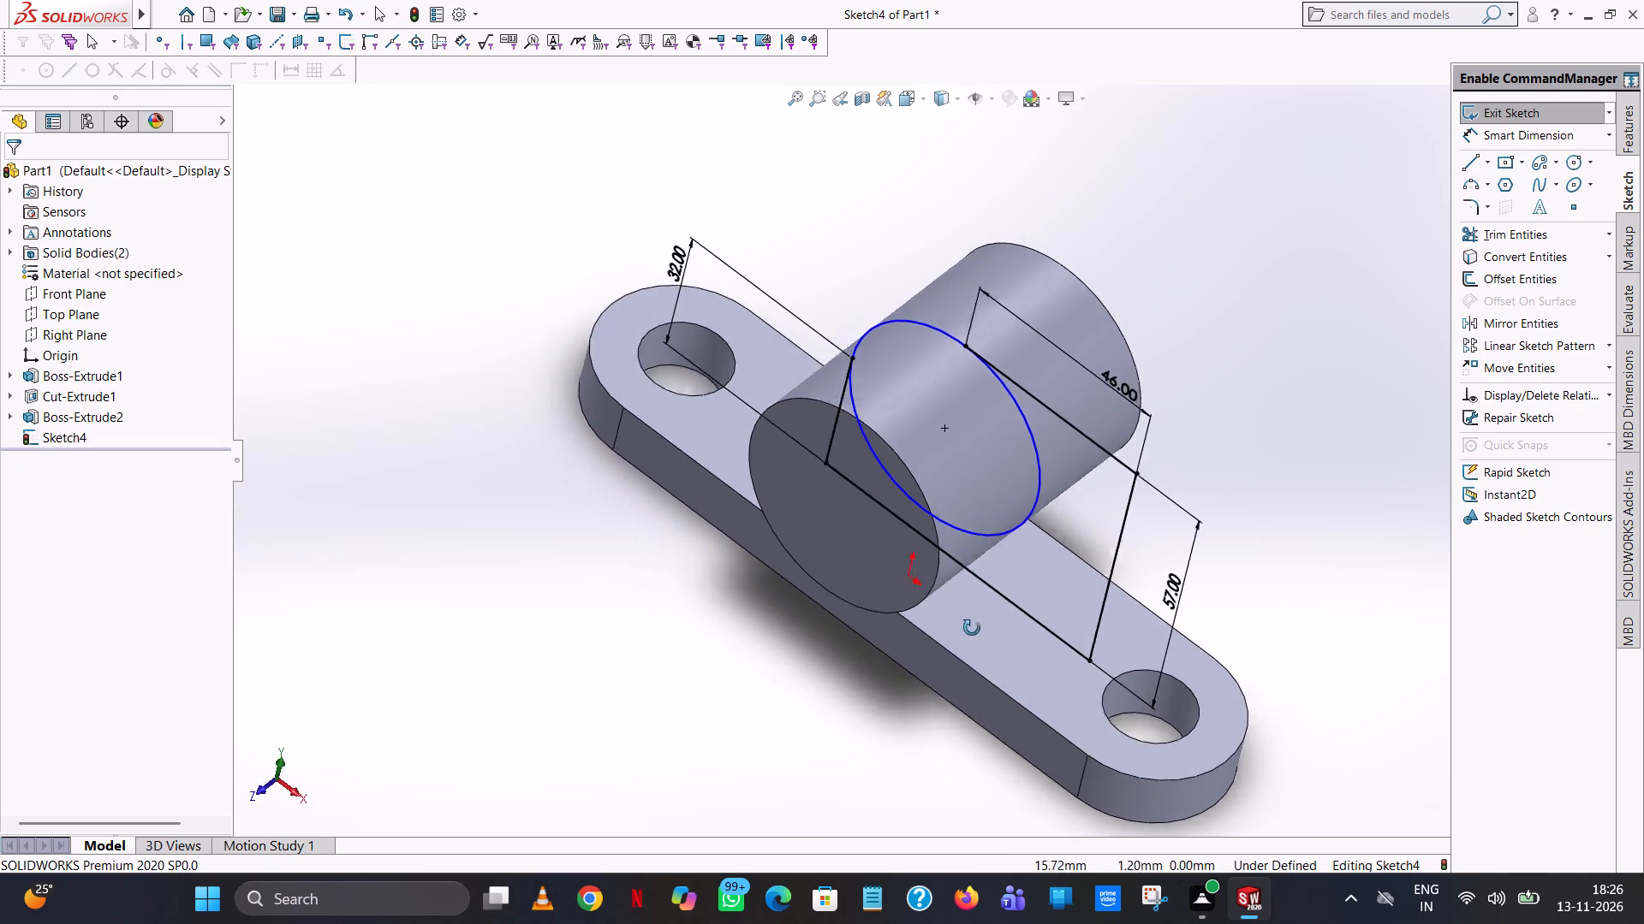
pyautogui.moveTo(972, 628); pyautogui.dragTo(1012, 385, button='middle')
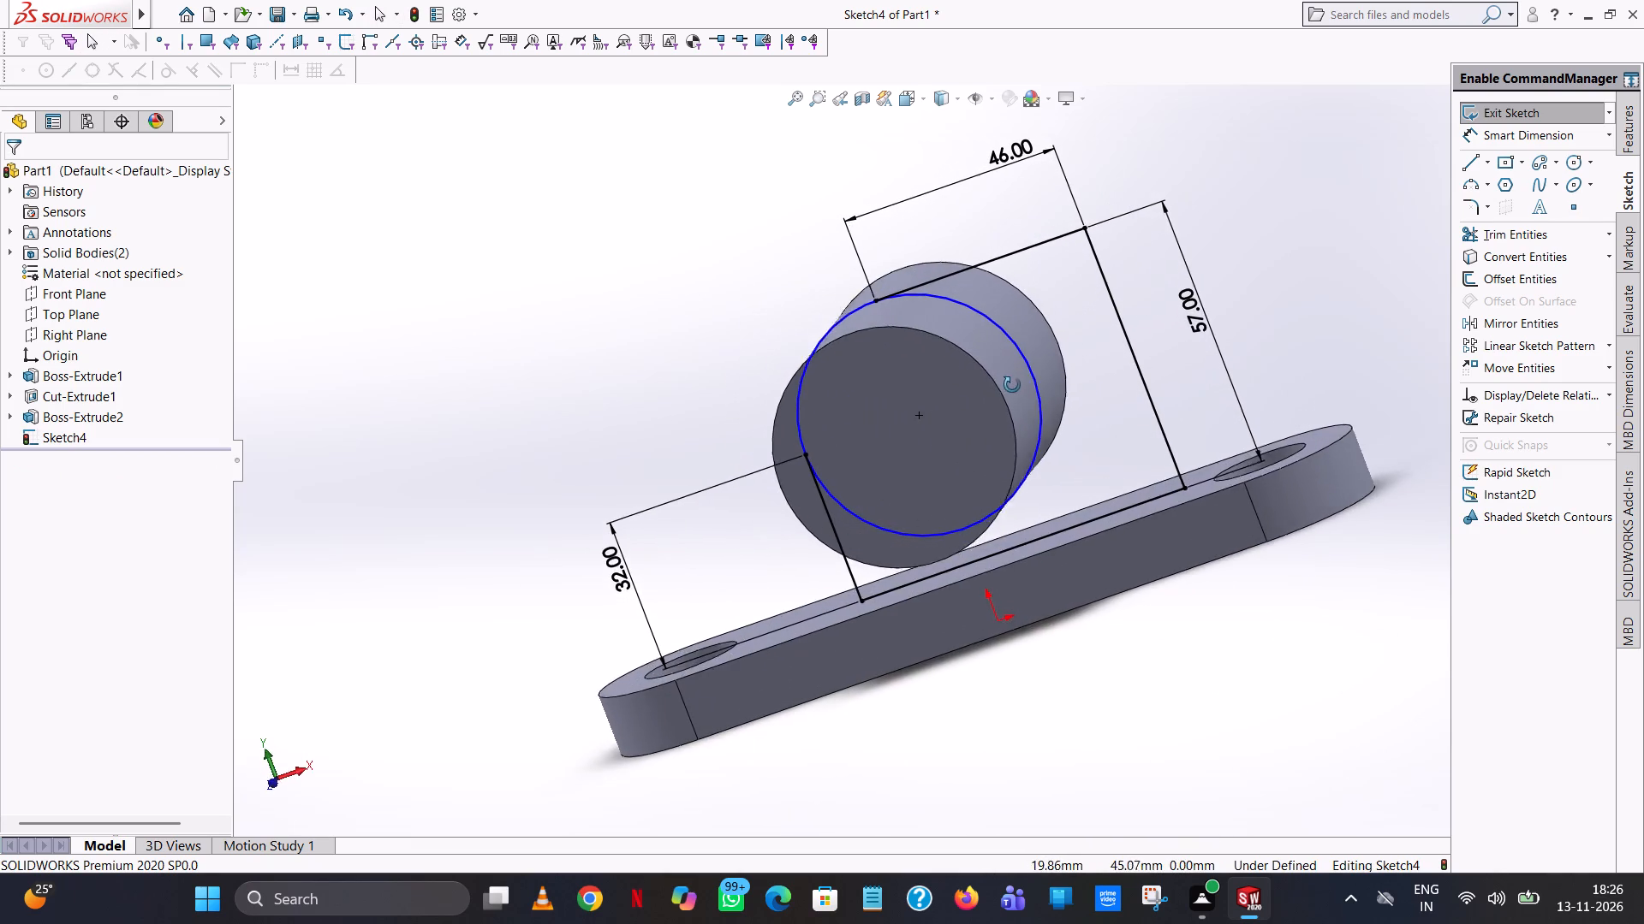
pyautogui.moveTo(1012, 385); pyautogui.dragTo(1027, 324, button='middle')
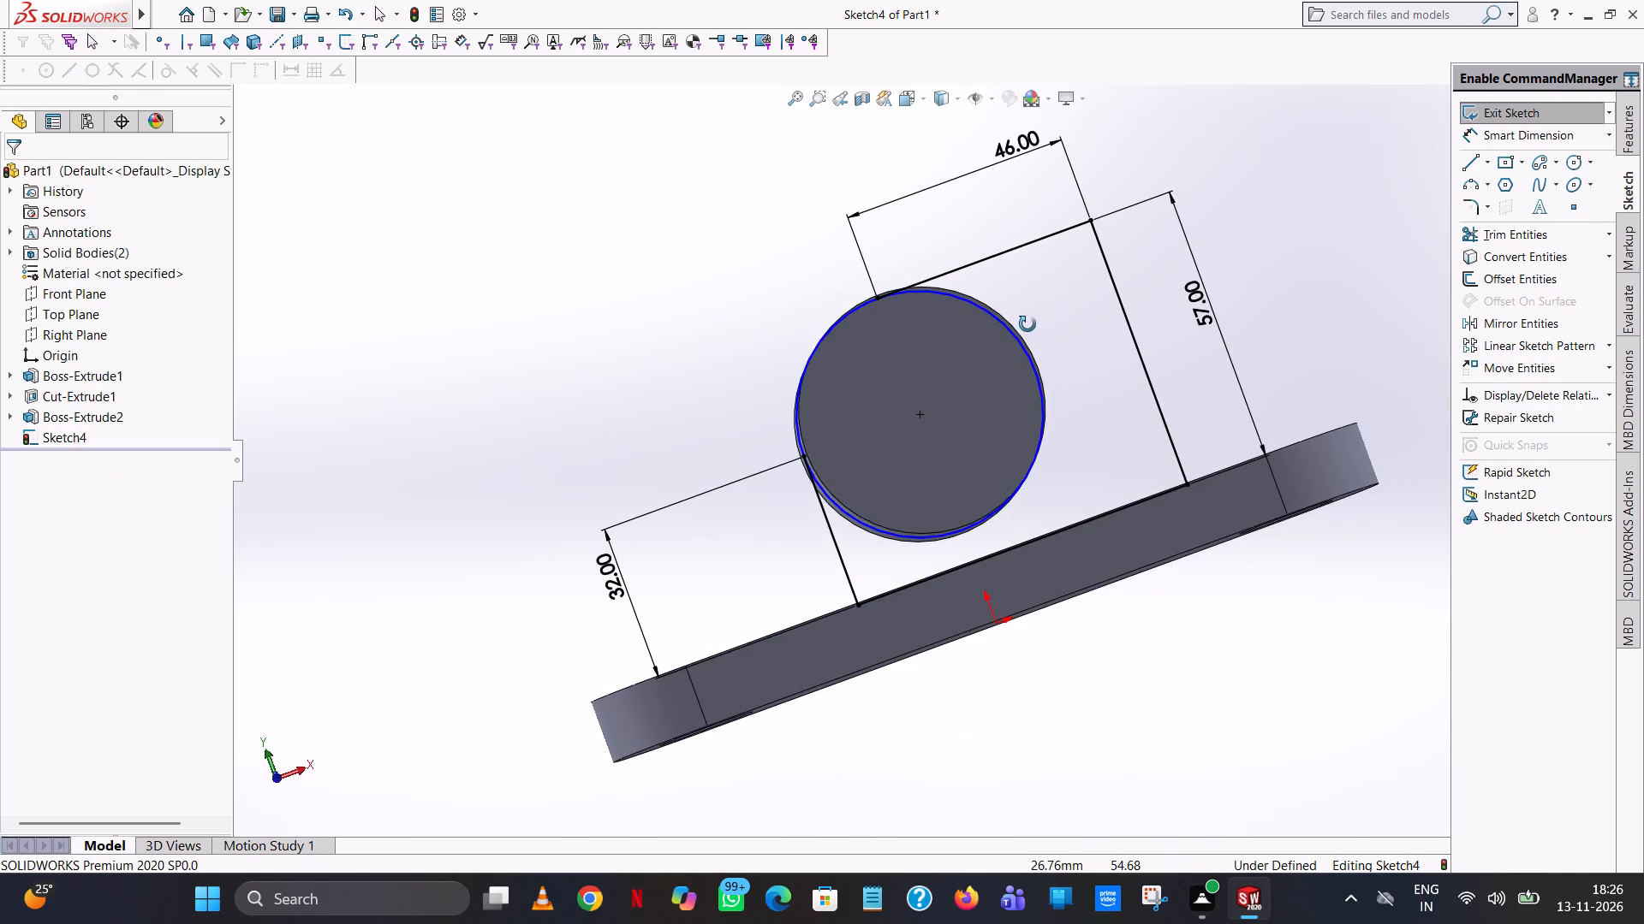
pyautogui.moveTo(1027, 324); pyautogui.dragTo(1015, 327, button='middle')
pyautogui.click(1636, 131)
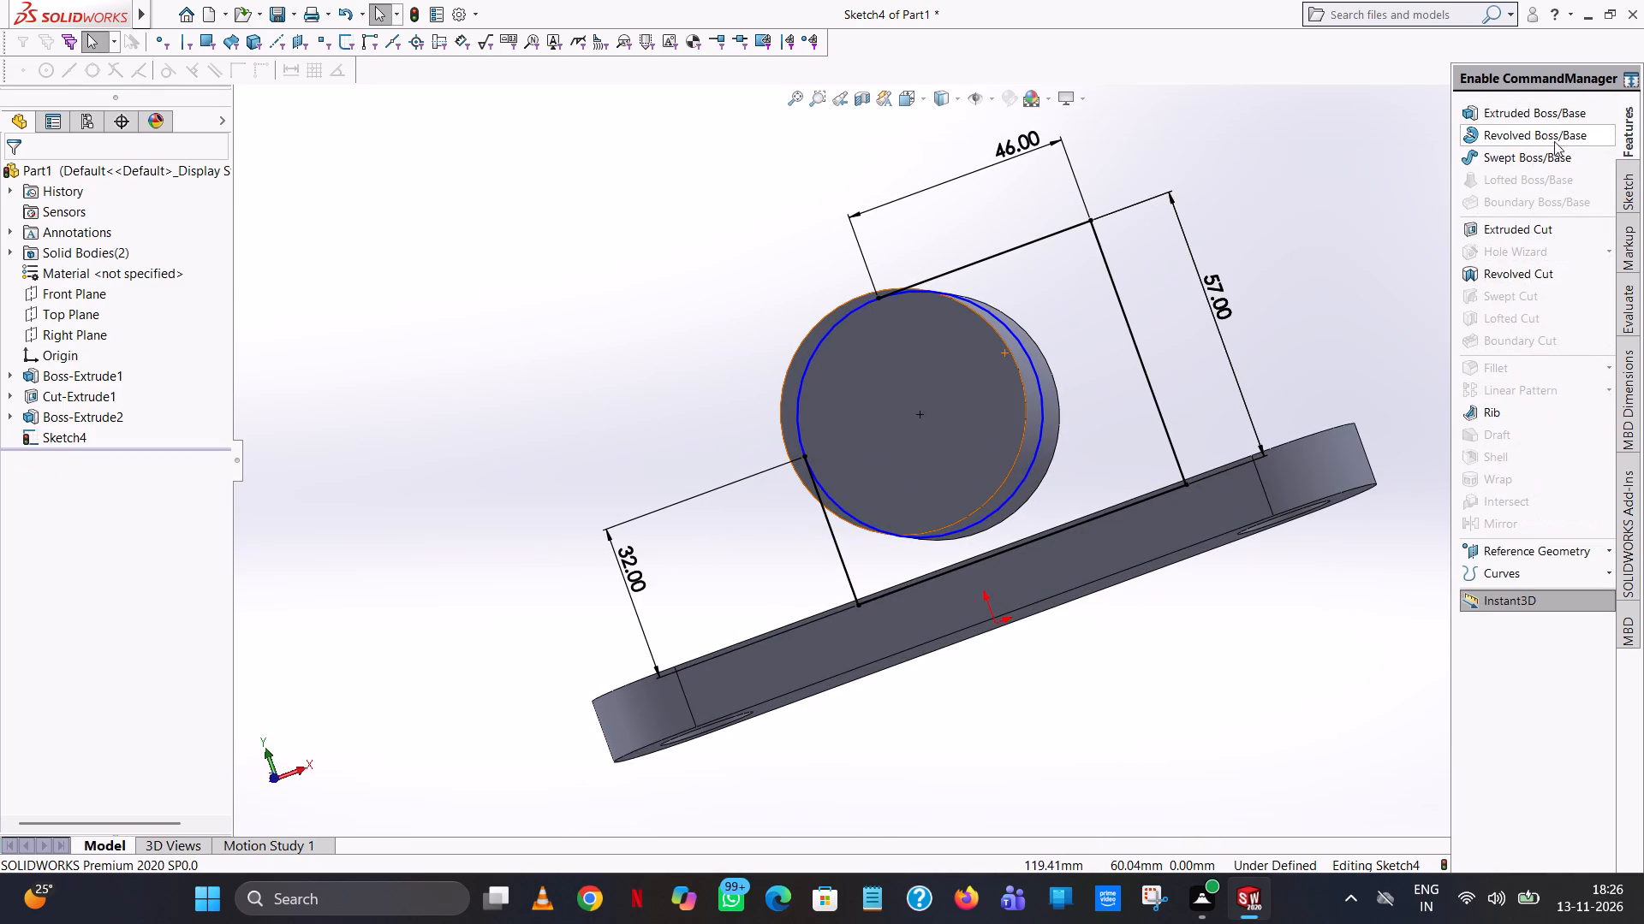
pyautogui.click(1632, 191)
pyautogui.click(1579, 127)
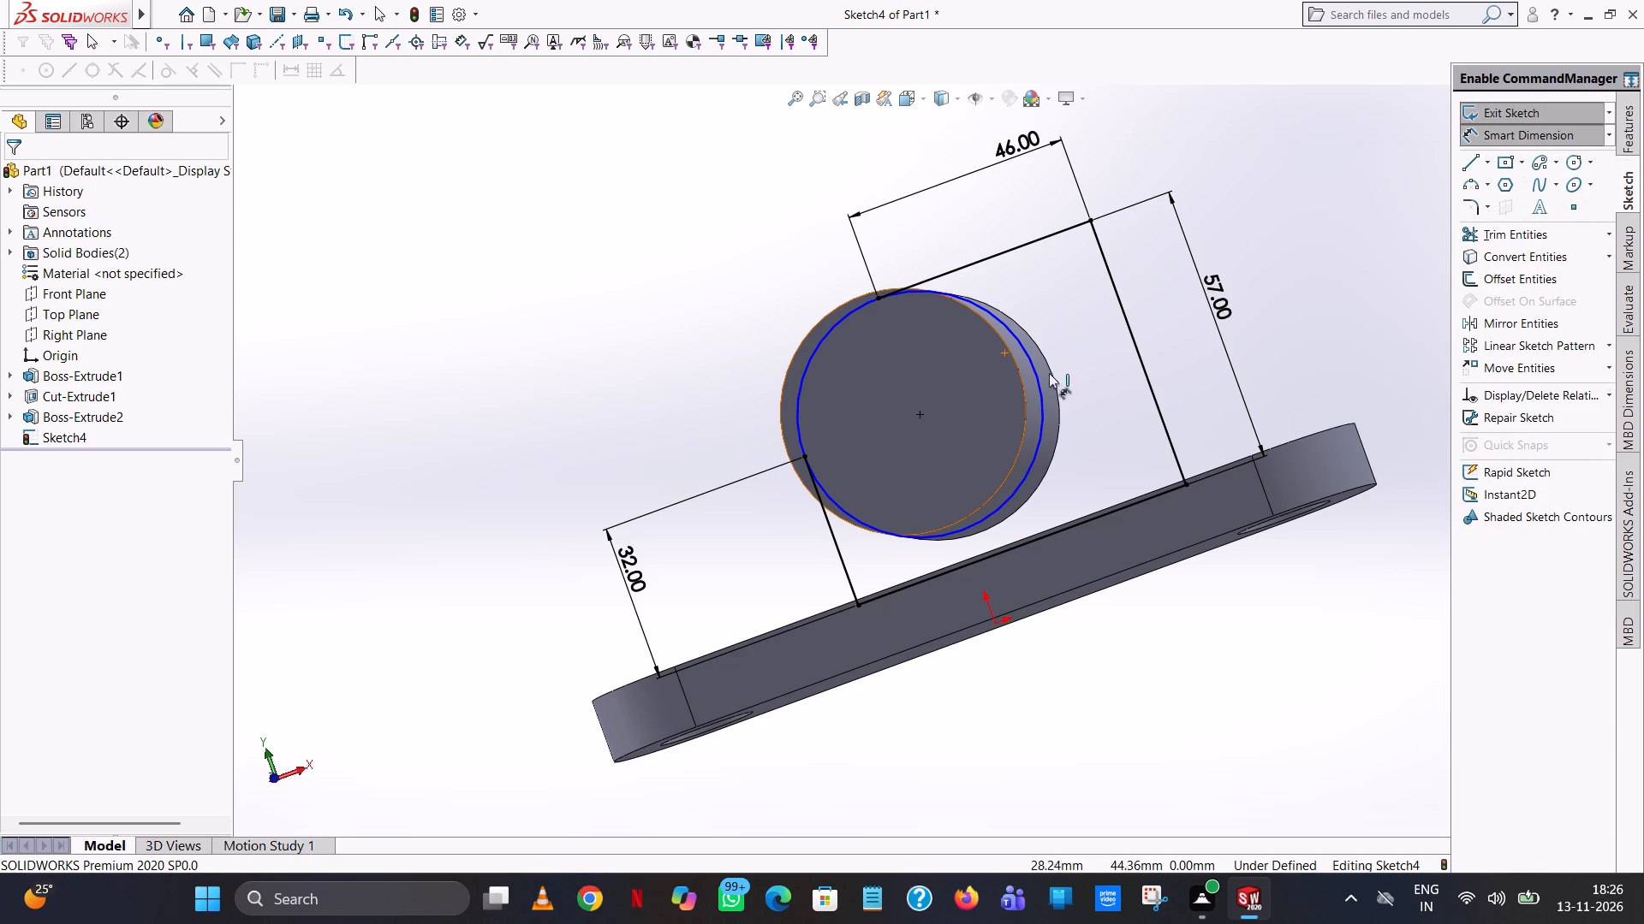
pyautogui.click(1042, 385)
pyautogui.click(1168, 195)
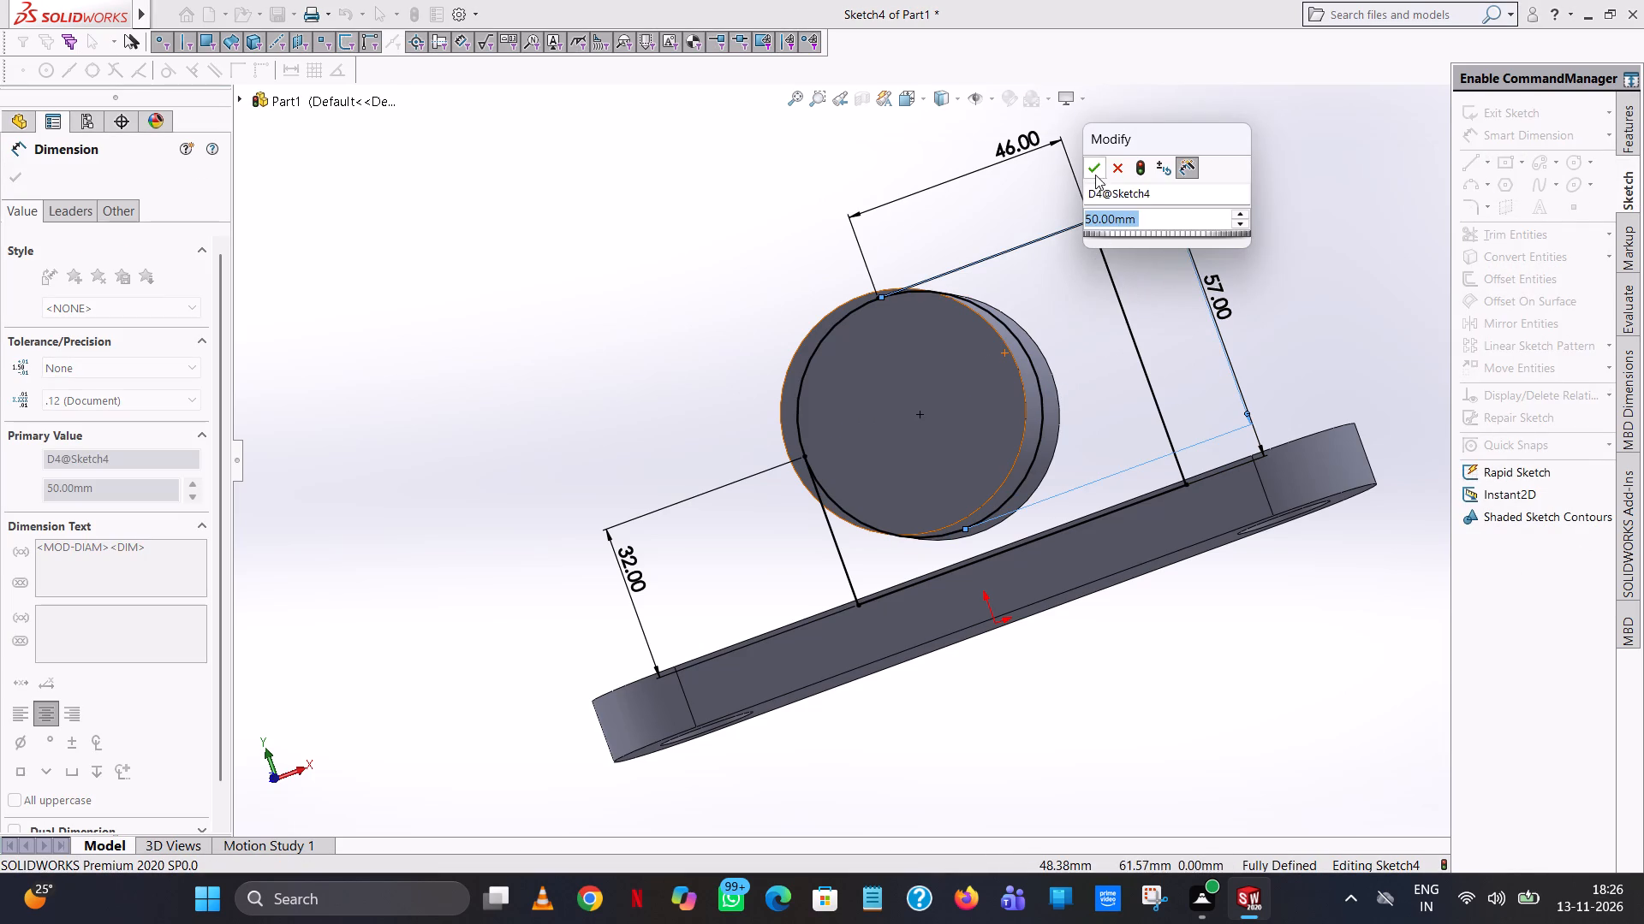
pyautogui.click(1095, 175)
pyautogui.click(1274, 214)
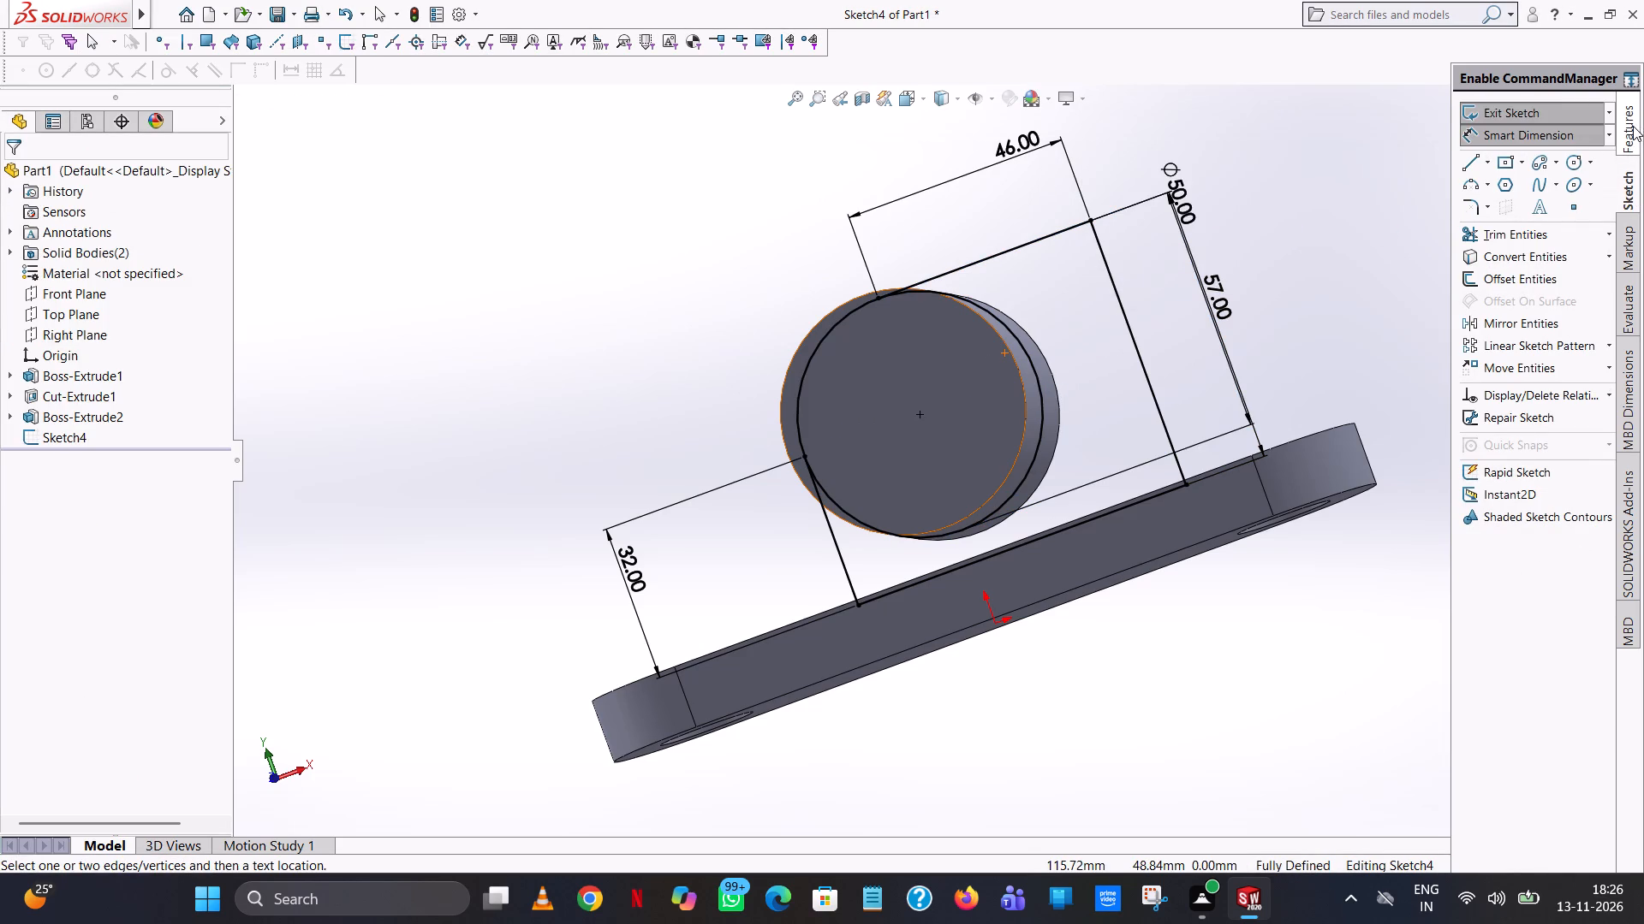
# Extrude the support region outside the circle 40 mm Mid Plane, merging it with the boss and base.
pyautogui.click(1633, 126)
pyautogui.click(1503, 121)
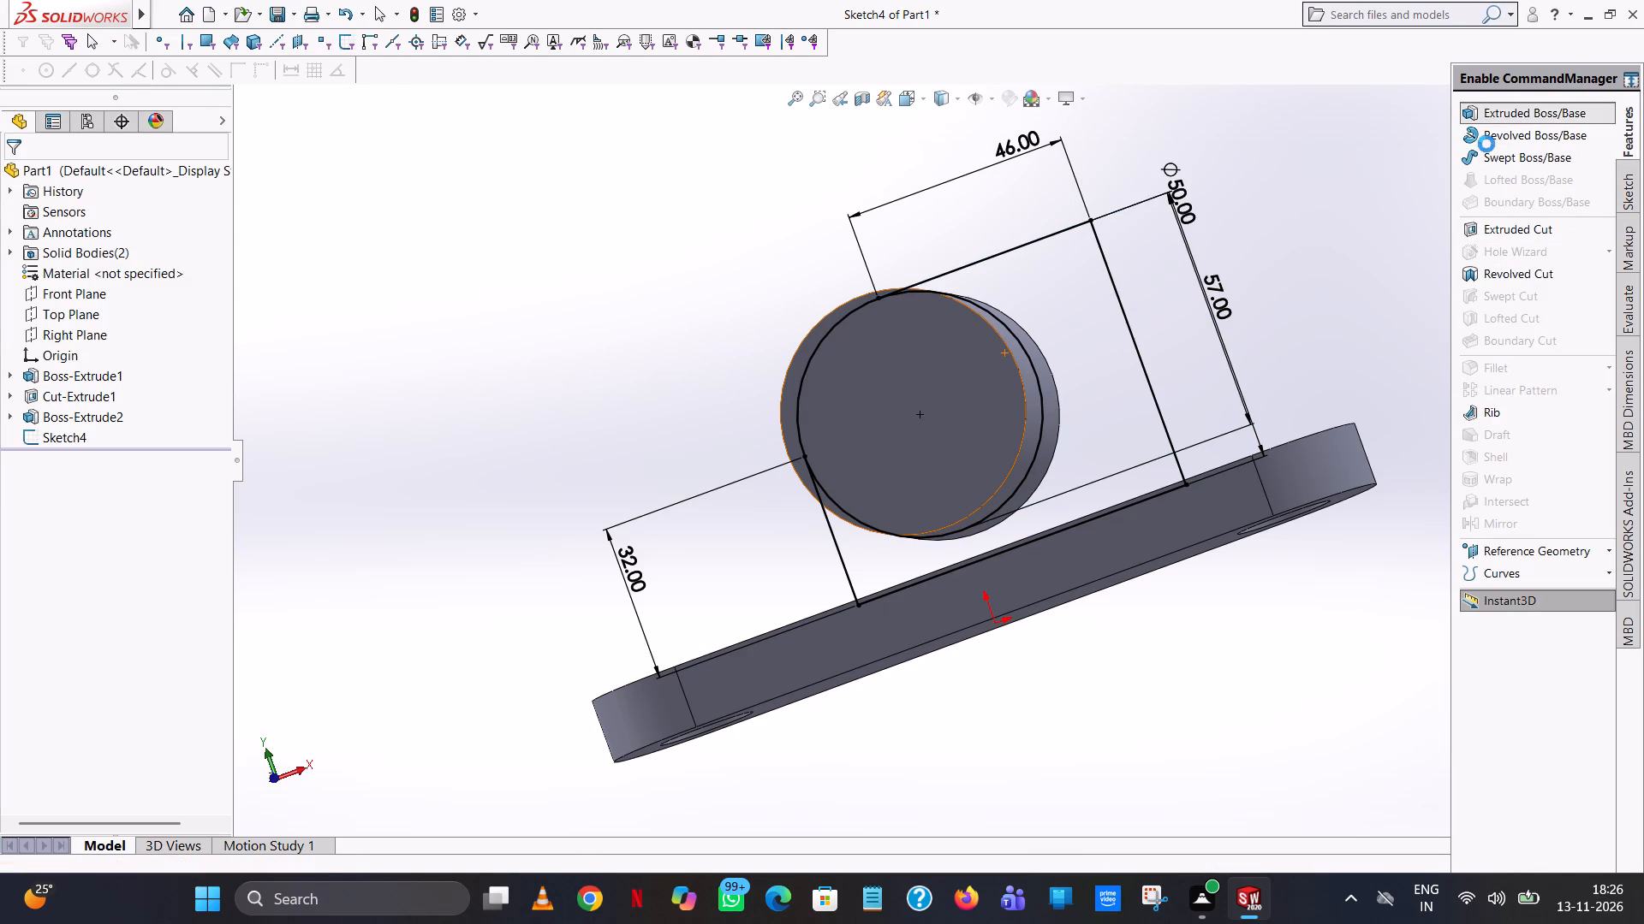
pyautogui.moveTo(862, 344); pyautogui.dragTo(911, 438, button='middle')
pyautogui.click(1083, 320)
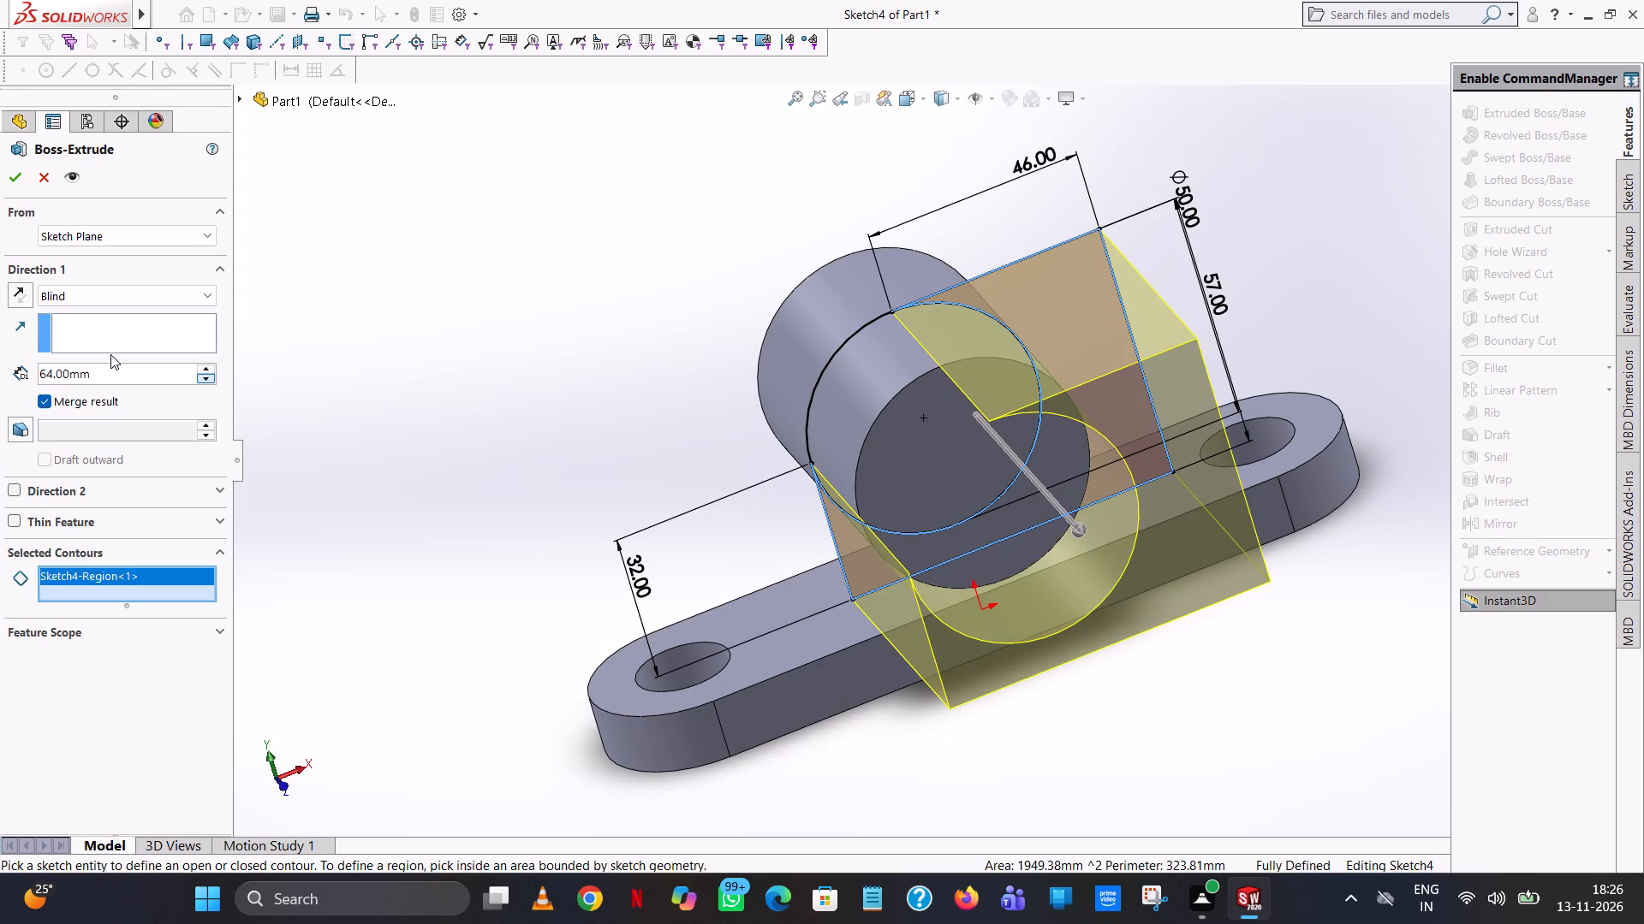
pyautogui.click(144, 292)
pyautogui.click(114, 405)
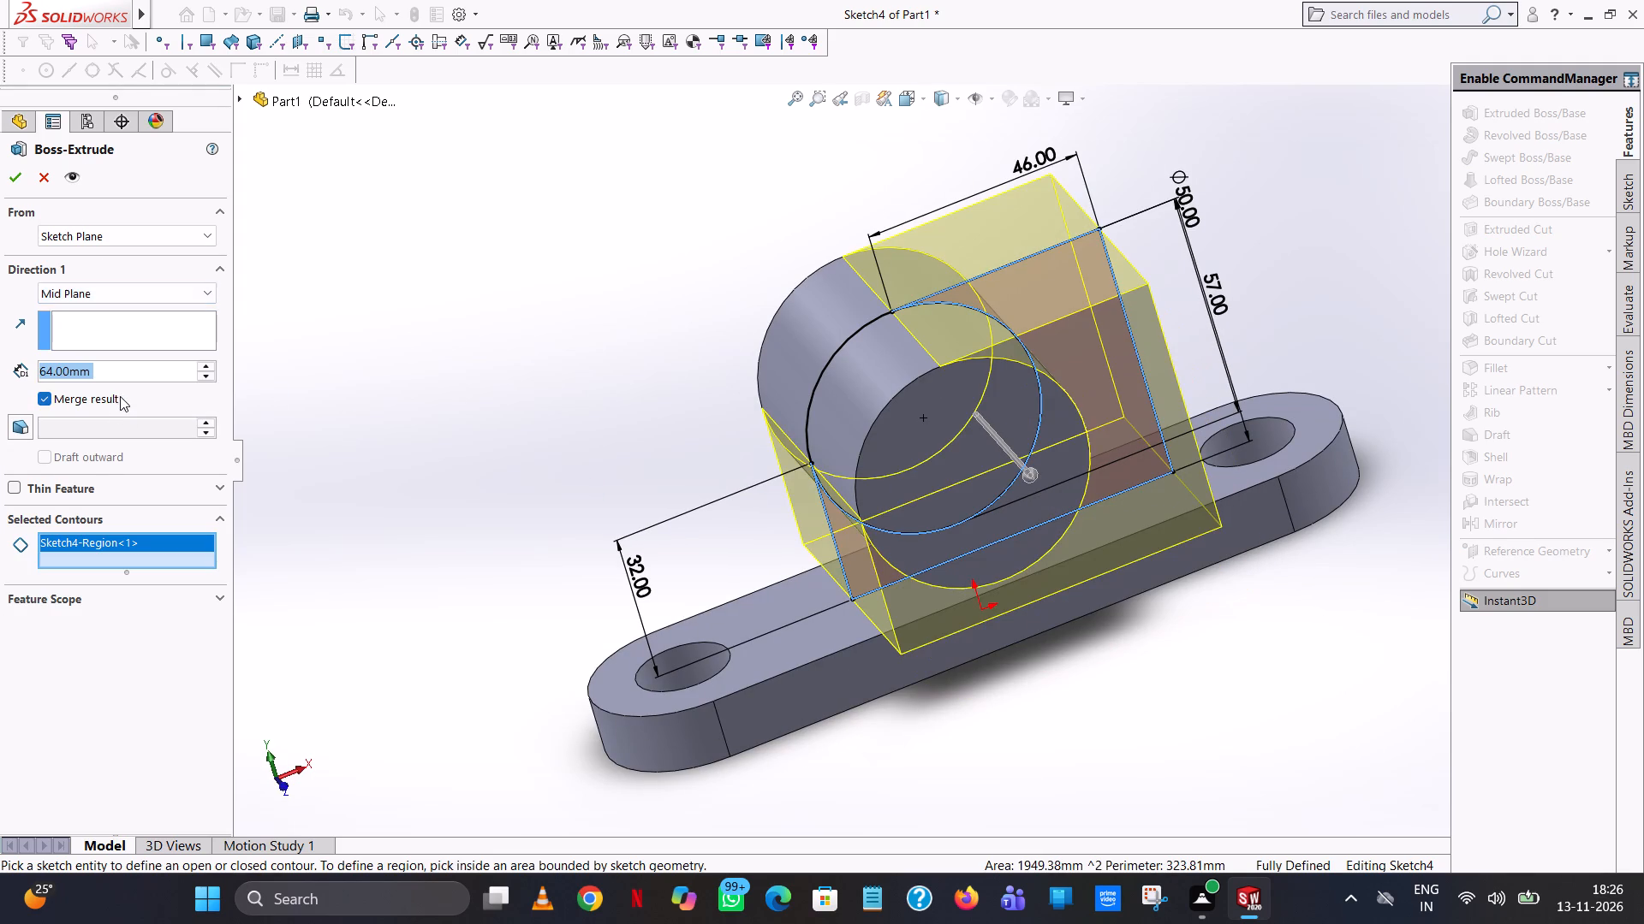
pyautogui.moveTo(479, 358); pyautogui.dragTo(575, 377, button='middle')
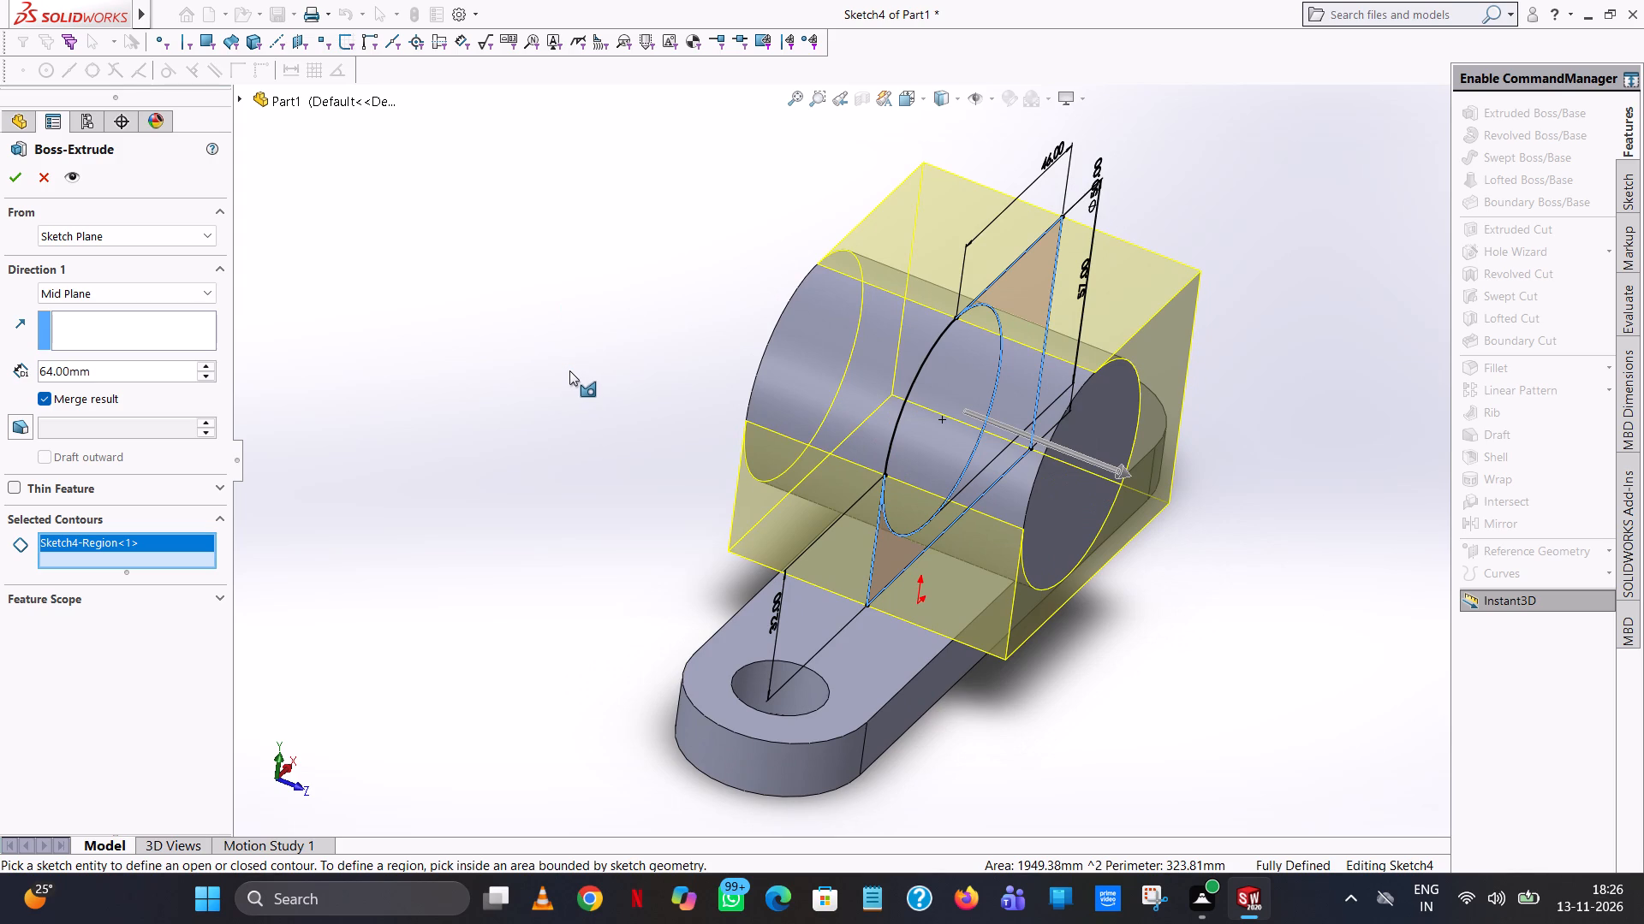
pyautogui.doubleClick(126, 371)
pyautogui.write('40')
pyautogui.press('Return')
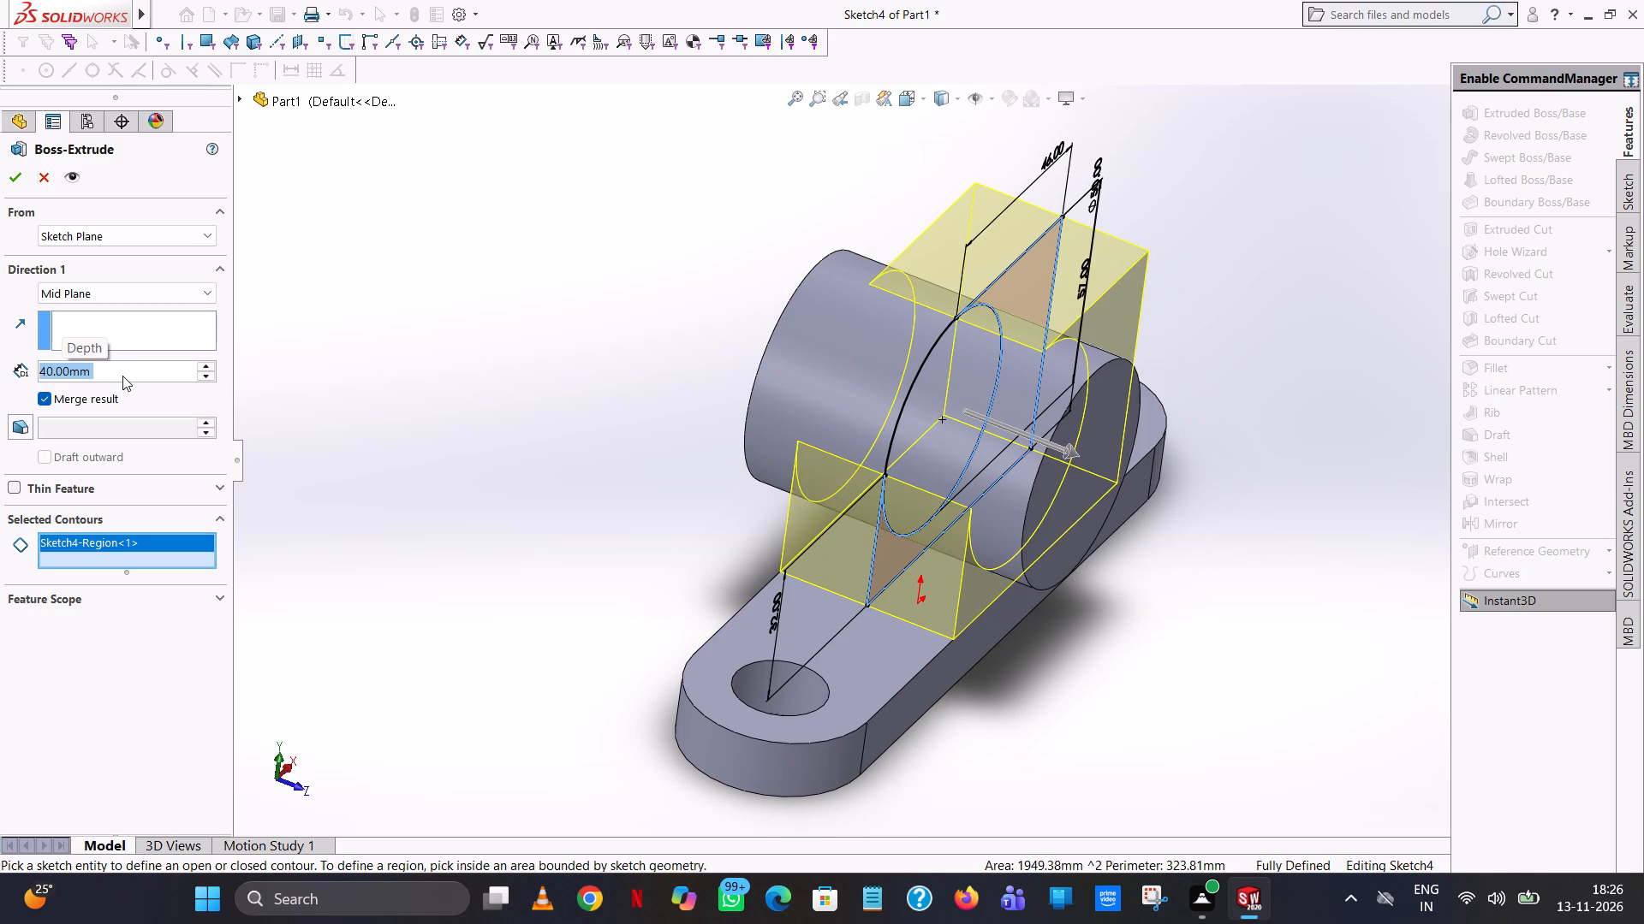
pyautogui.click(10, 180)
pyautogui.click(551, 407)
# Start an Extruded Cut sketch on the boss's front end face and draw a 12.5 mm radius circle at its centre.
pyautogui.moveTo(537, 408); pyautogui.dragTo(446, 319, button='middle')
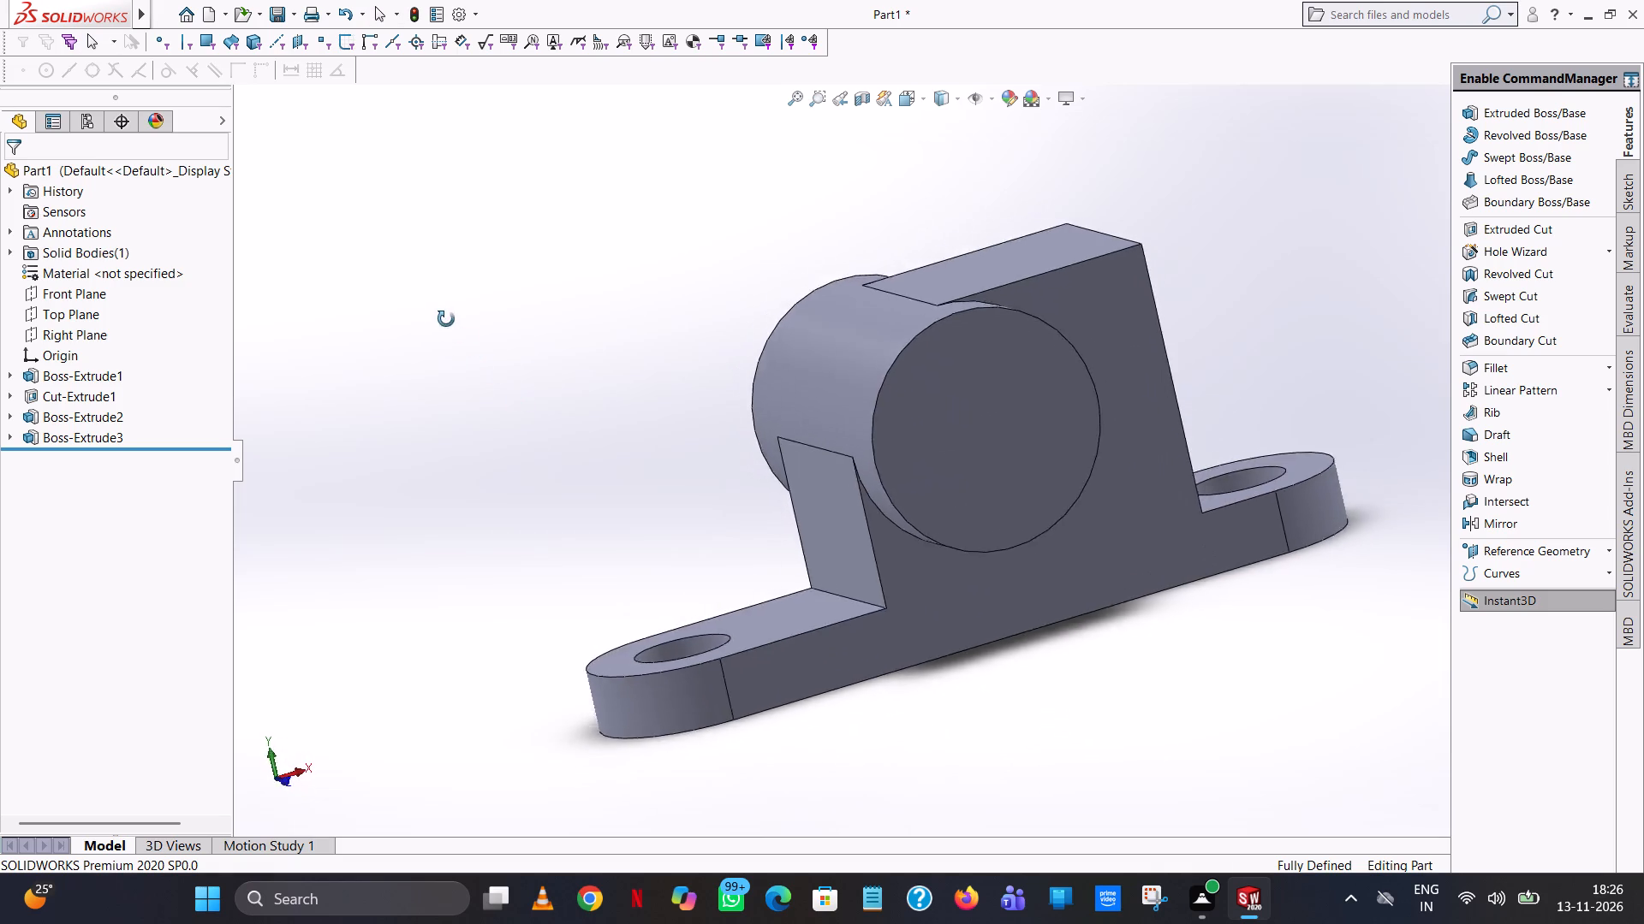
pyautogui.moveTo(446, 319); pyautogui.dragTo(385, 376, button='middle')
pyautogui.scroll(1, 372, 326)
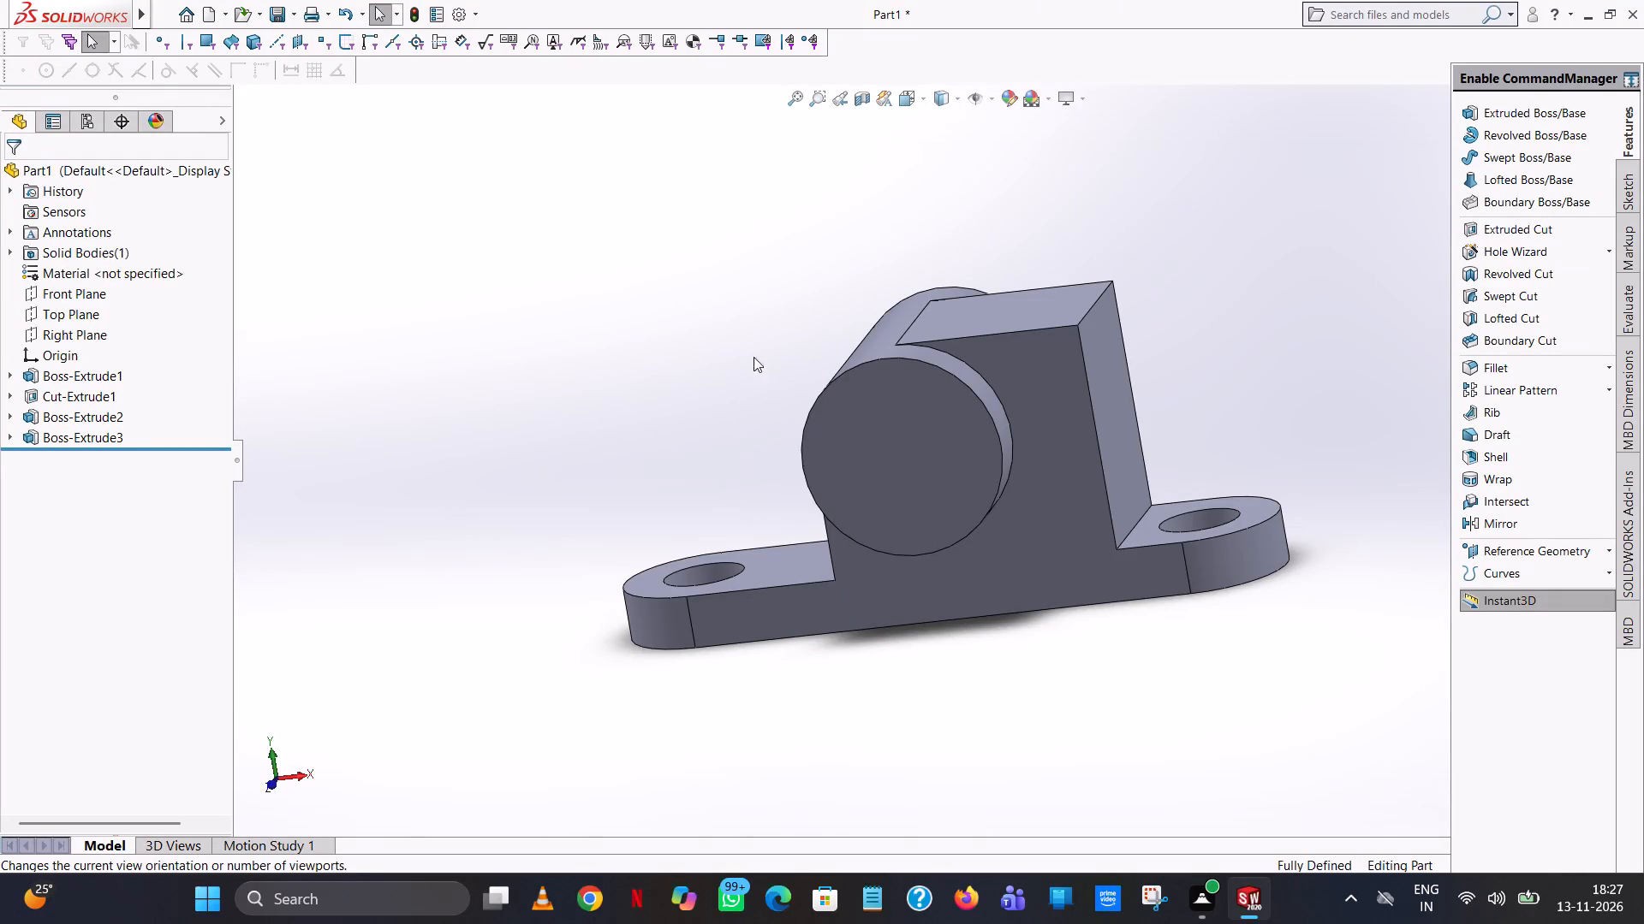
pyautogui.click(1534, 227)
pyautogui.click(928, 423)
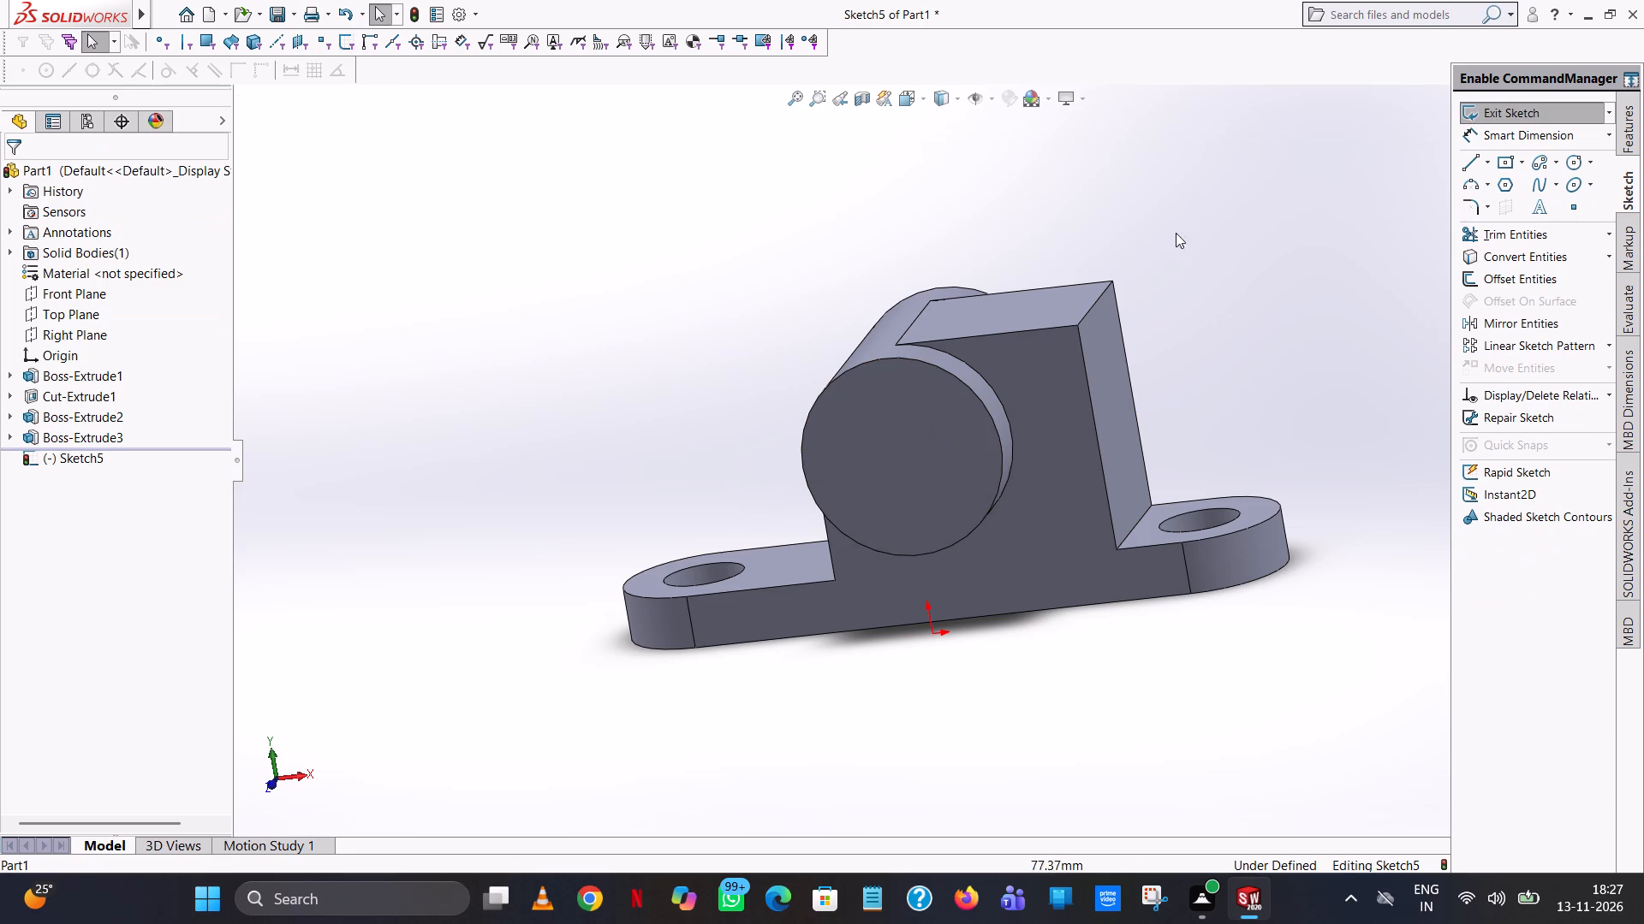
pyautogui.click(924, 93)
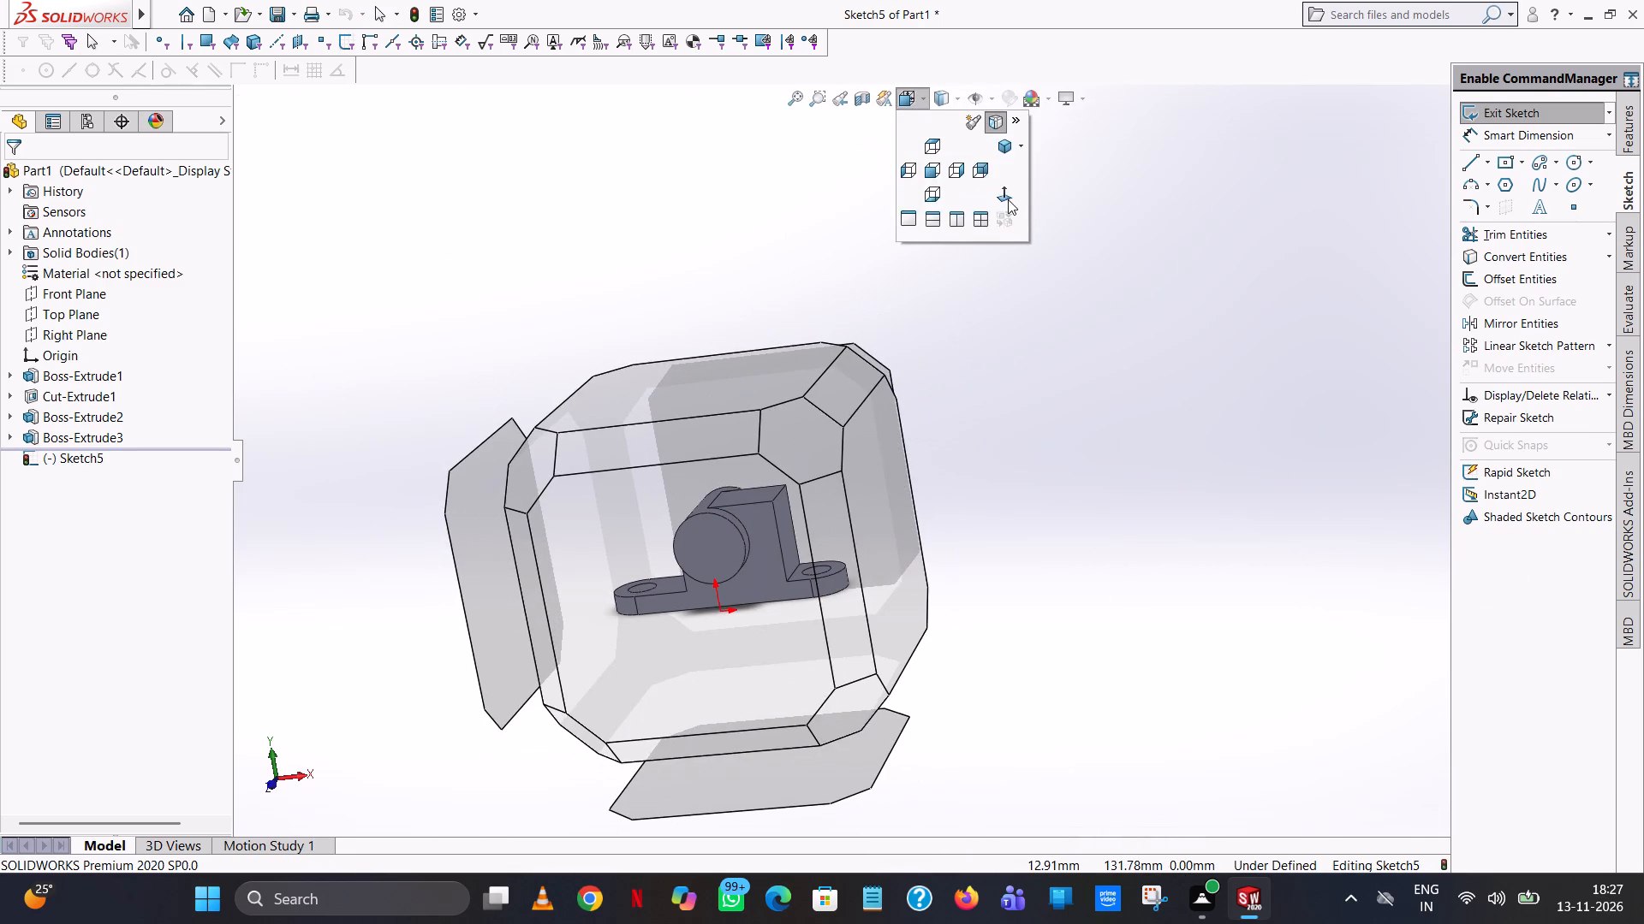
pyautogui.click(1008, 199)
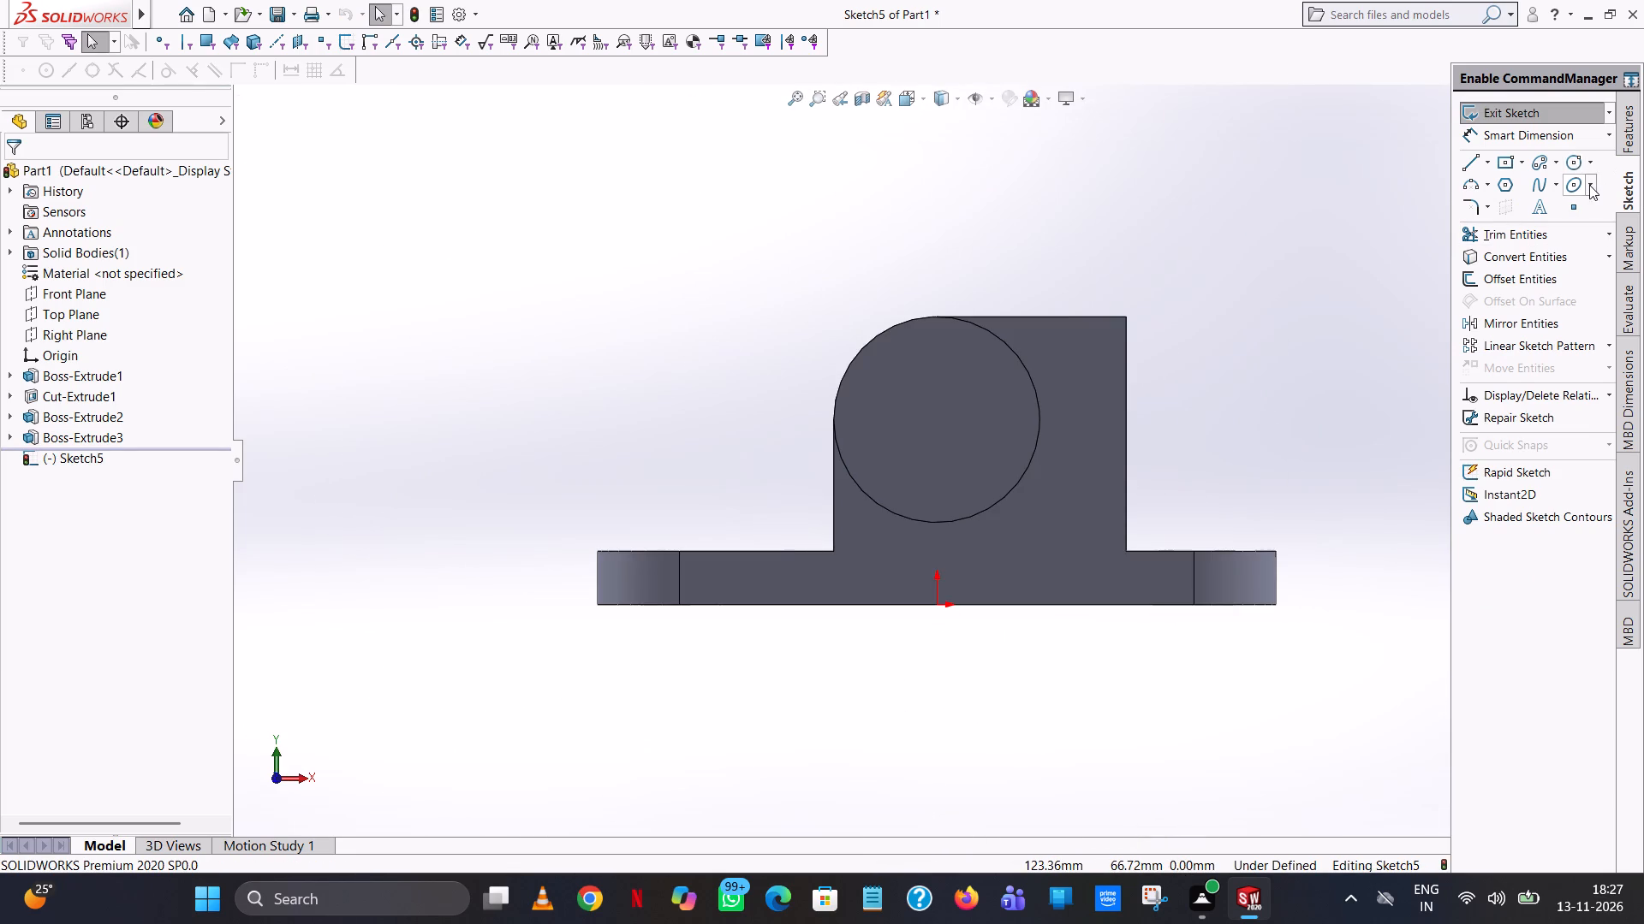
pyautogui.click(1575, 163)
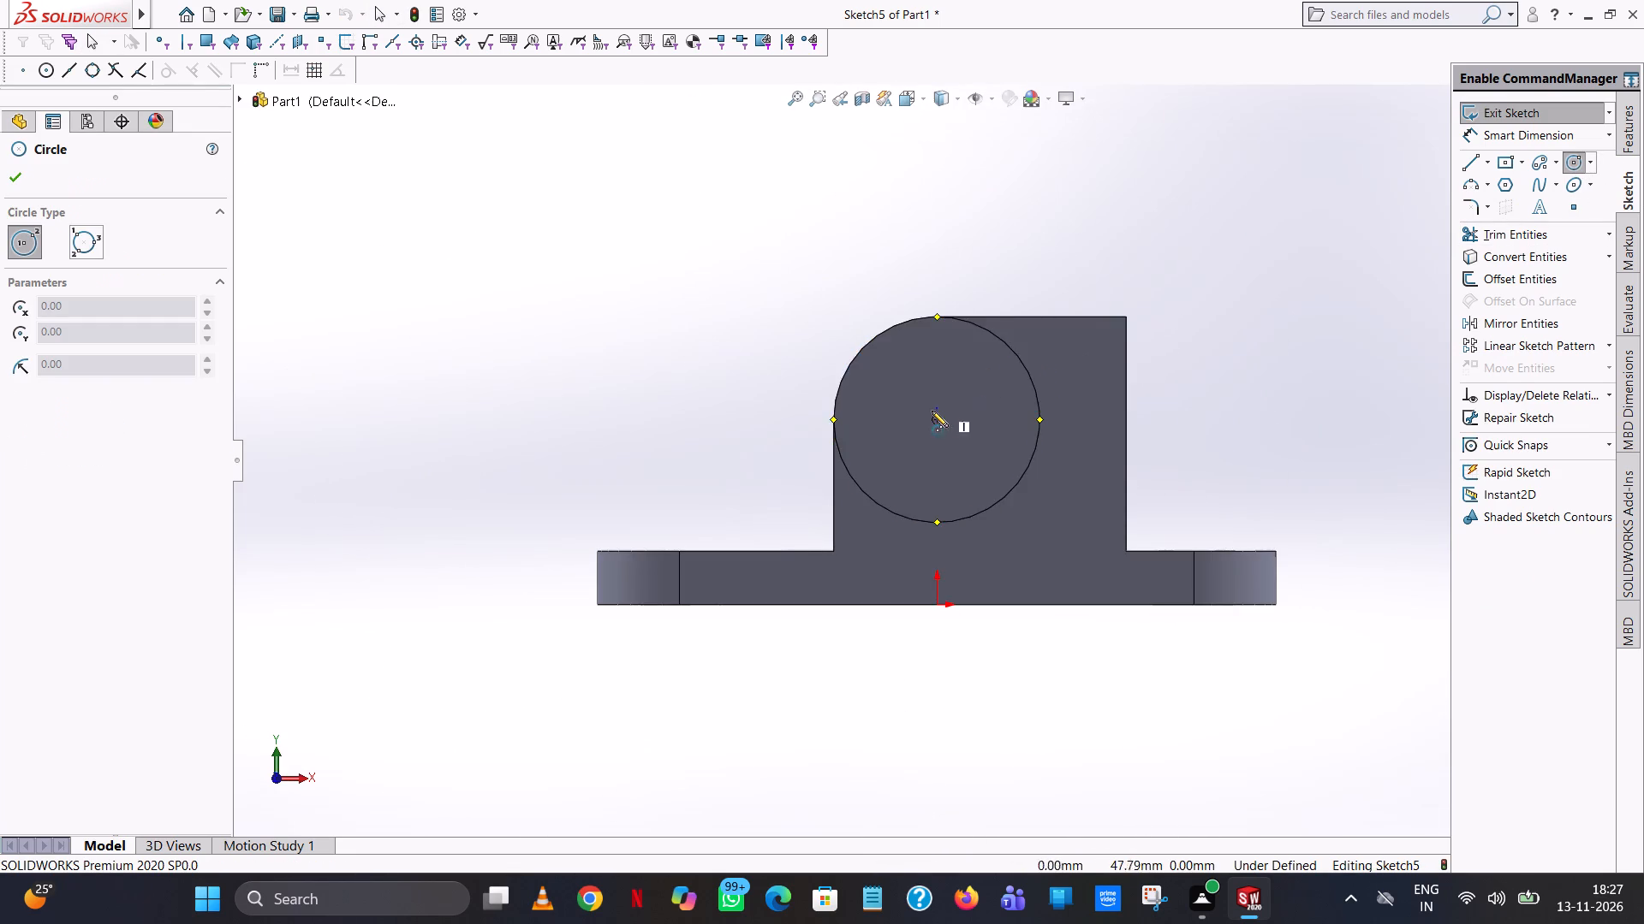
pyautogui.click(935, 422)
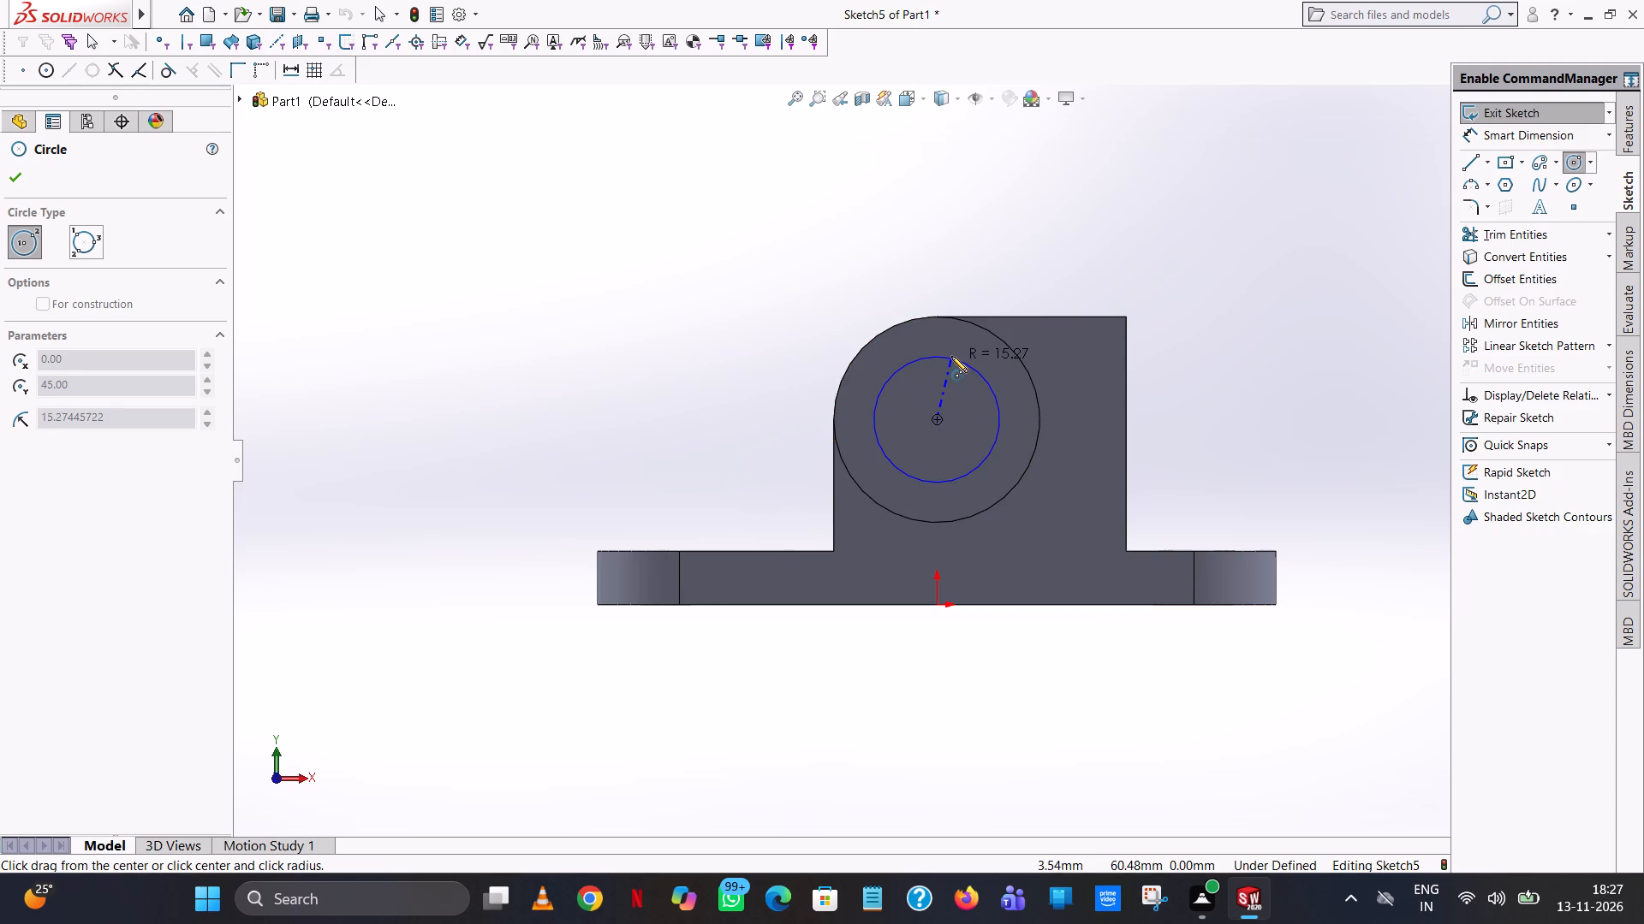
pyautogui.click(951, 356)
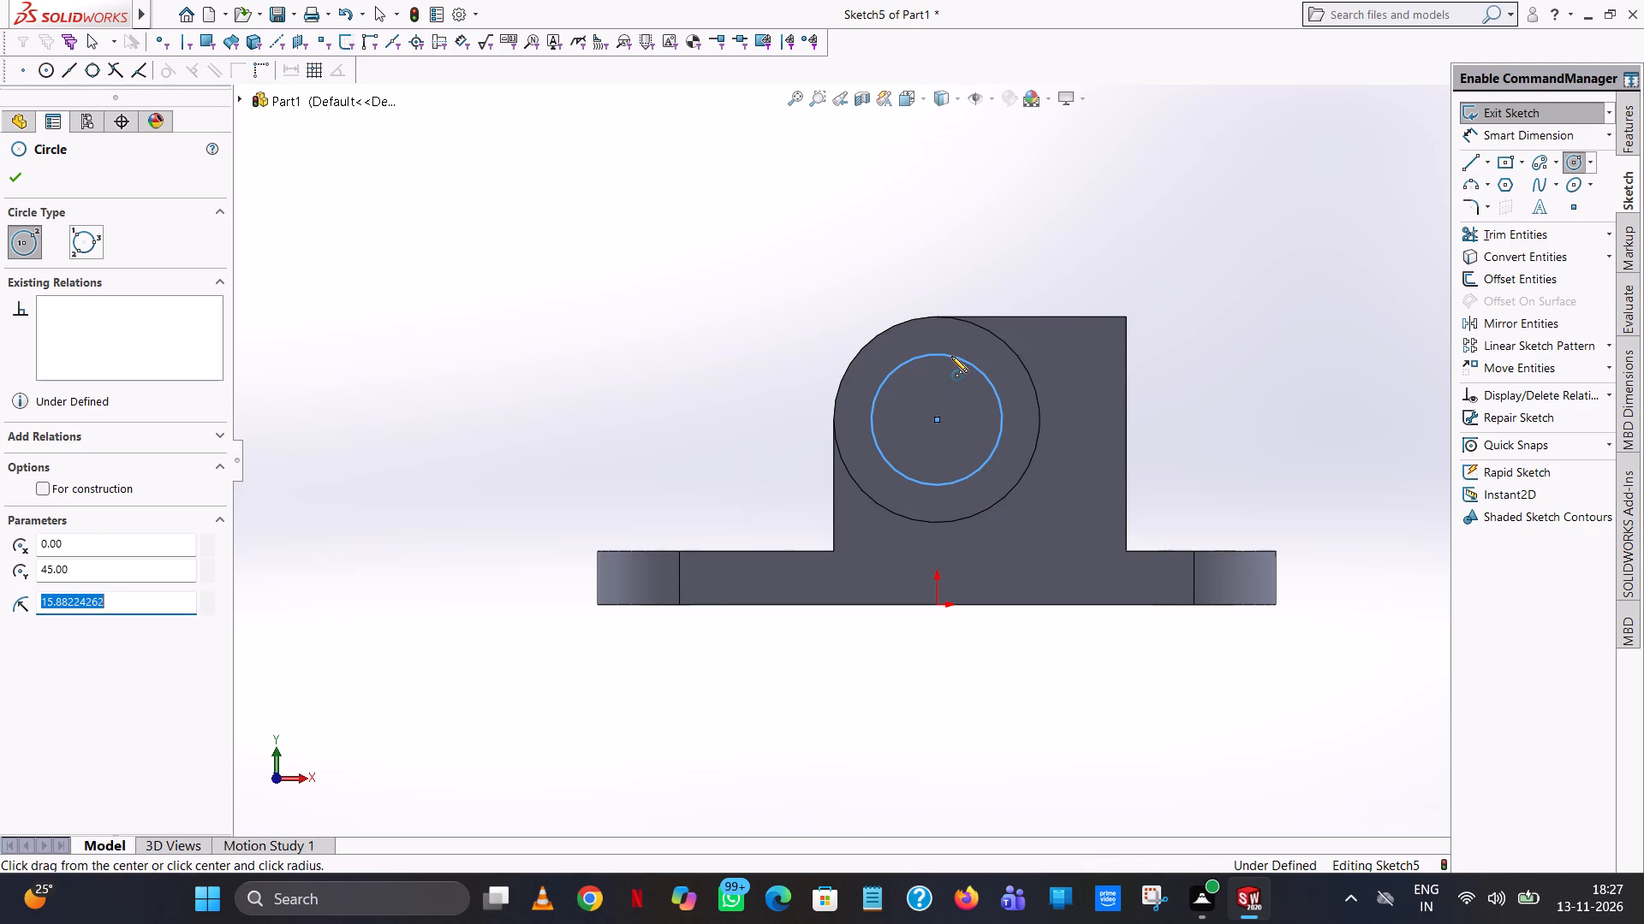
pyautogui.write('25/2')
pyautogui.press('Return')
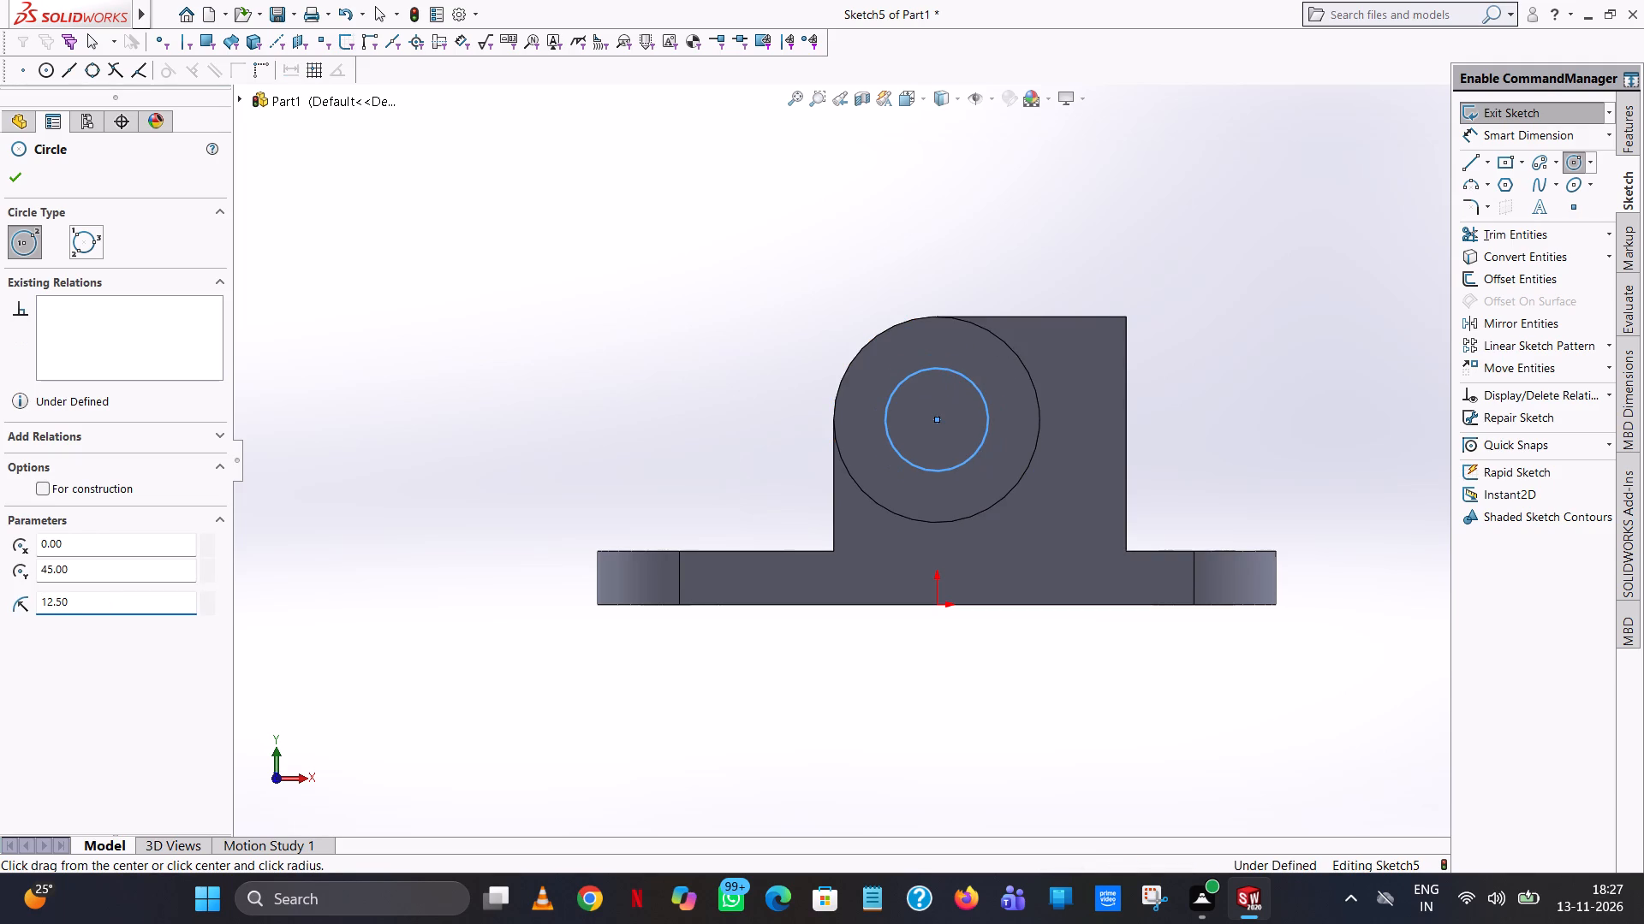
pyautogui.rightClick(948, 357)
pyautogui.click(999, 364)
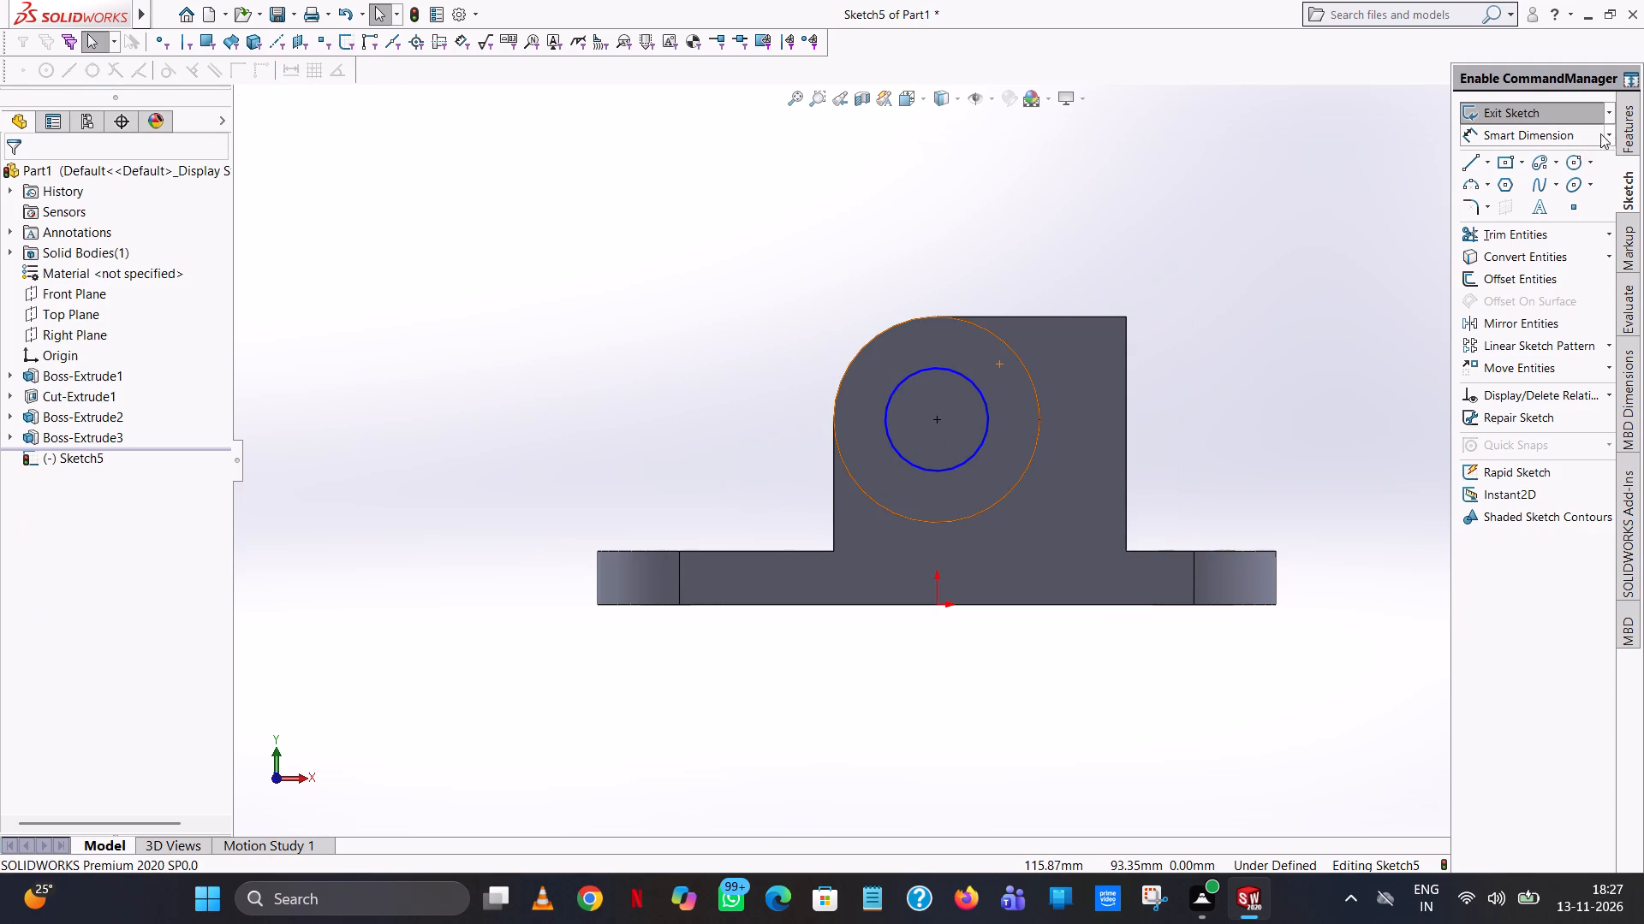
# Dimension the diameter of the bore circle with Smart Dimension.
pyautogui.click(1540, 139)
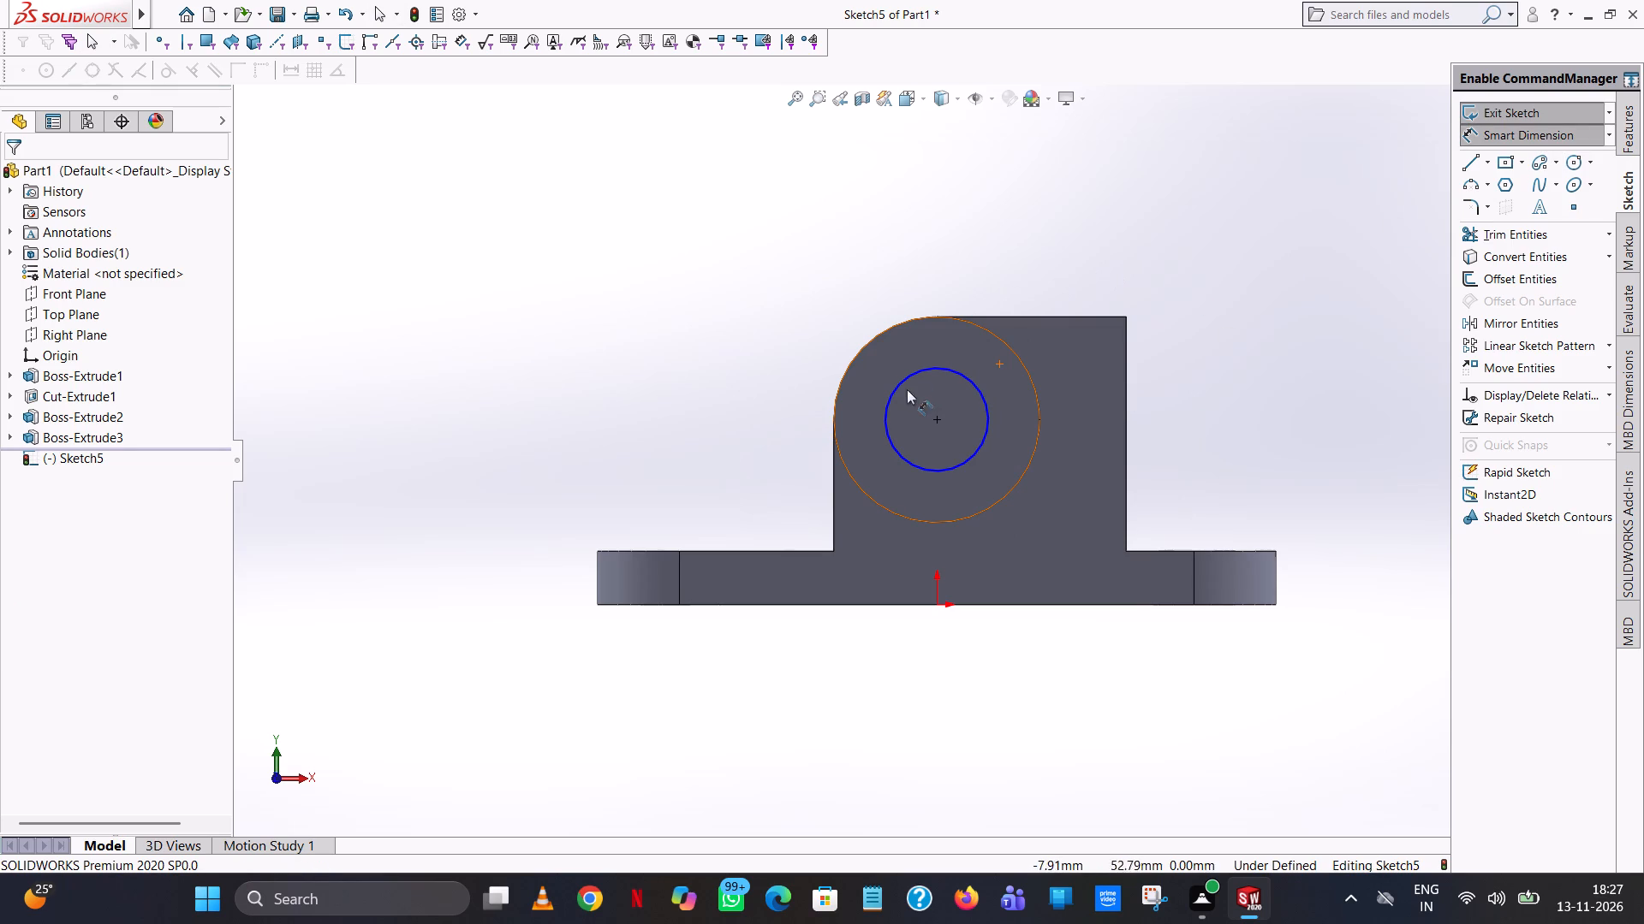
pyautogui.click(914, 370)
pyautogui.click(588, 354)
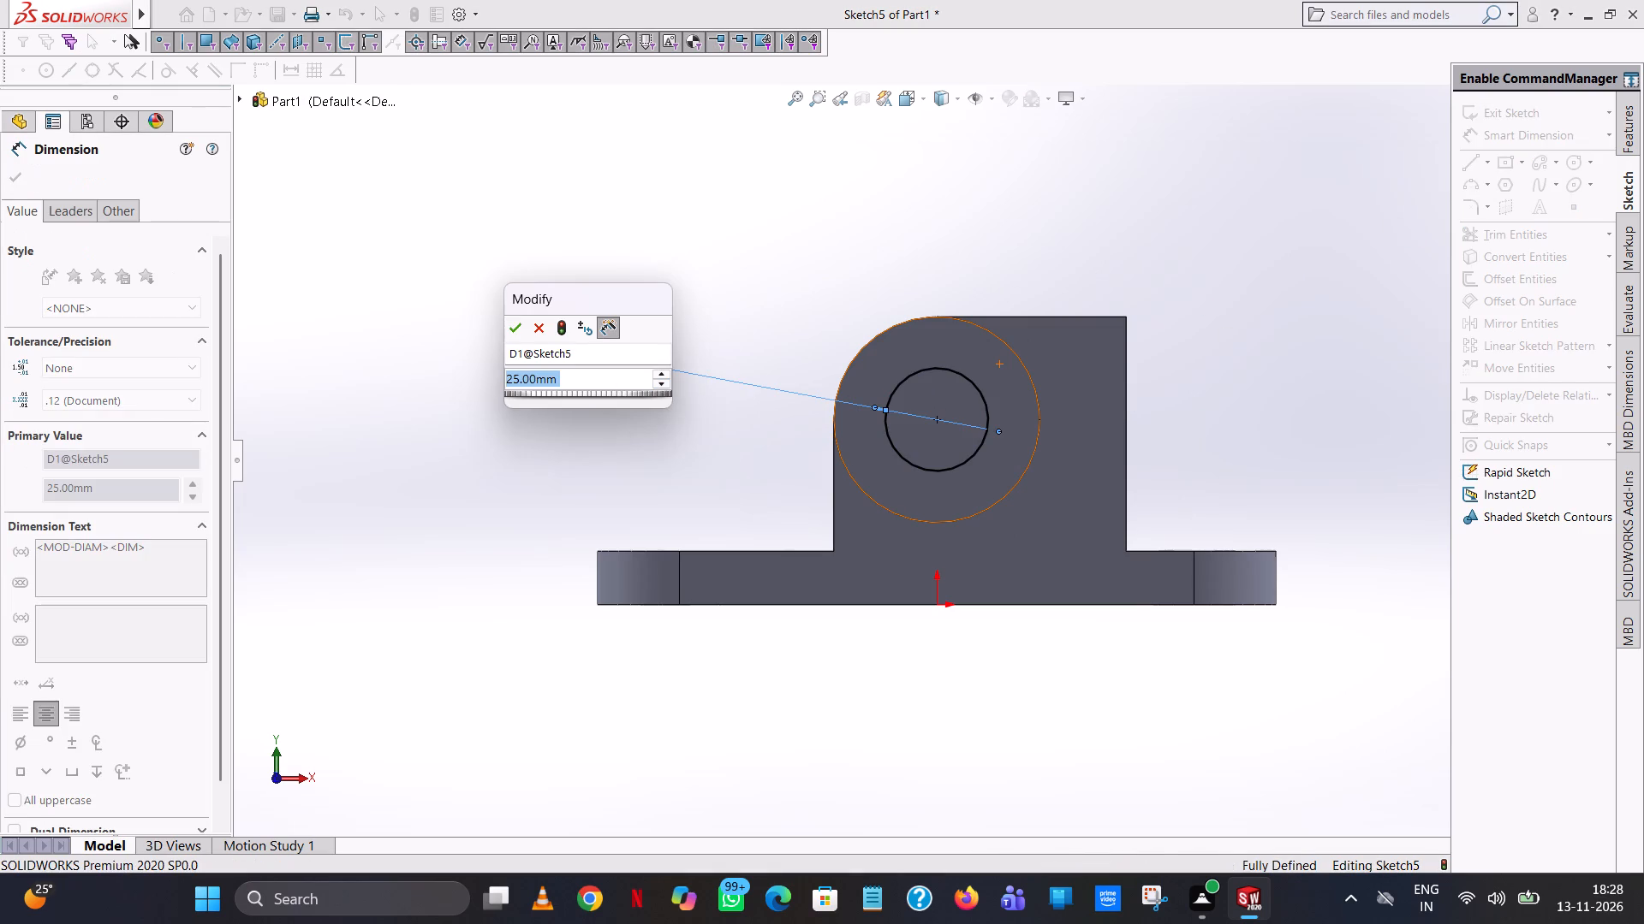
pyautogui.click(516, 330)
pyautogui.click(653, 221)
# Set the diameter of the bore circle on the boss's end face to 40 mm.
pyautogui.moveTo(1039, 235); pyautogui.dragTo(1106, 252, button='middle')
pyautogui.scroll(1, 1083, 248)
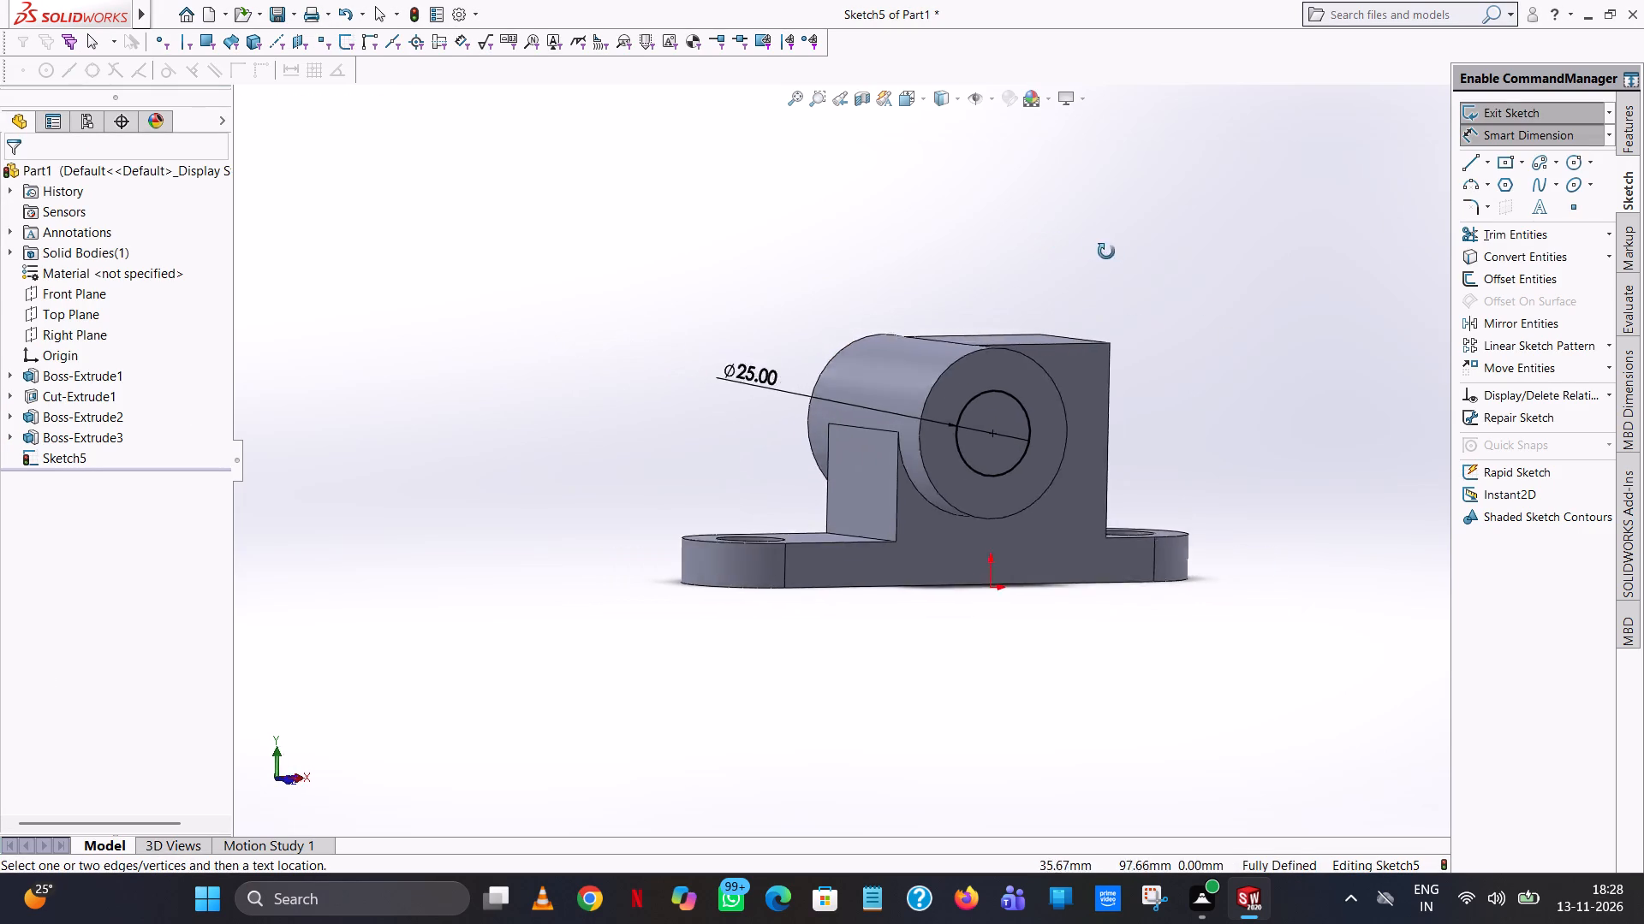
pyautogui.moveTo(1106, 252); pyautogui.dragTo(961, 279, button='middle')
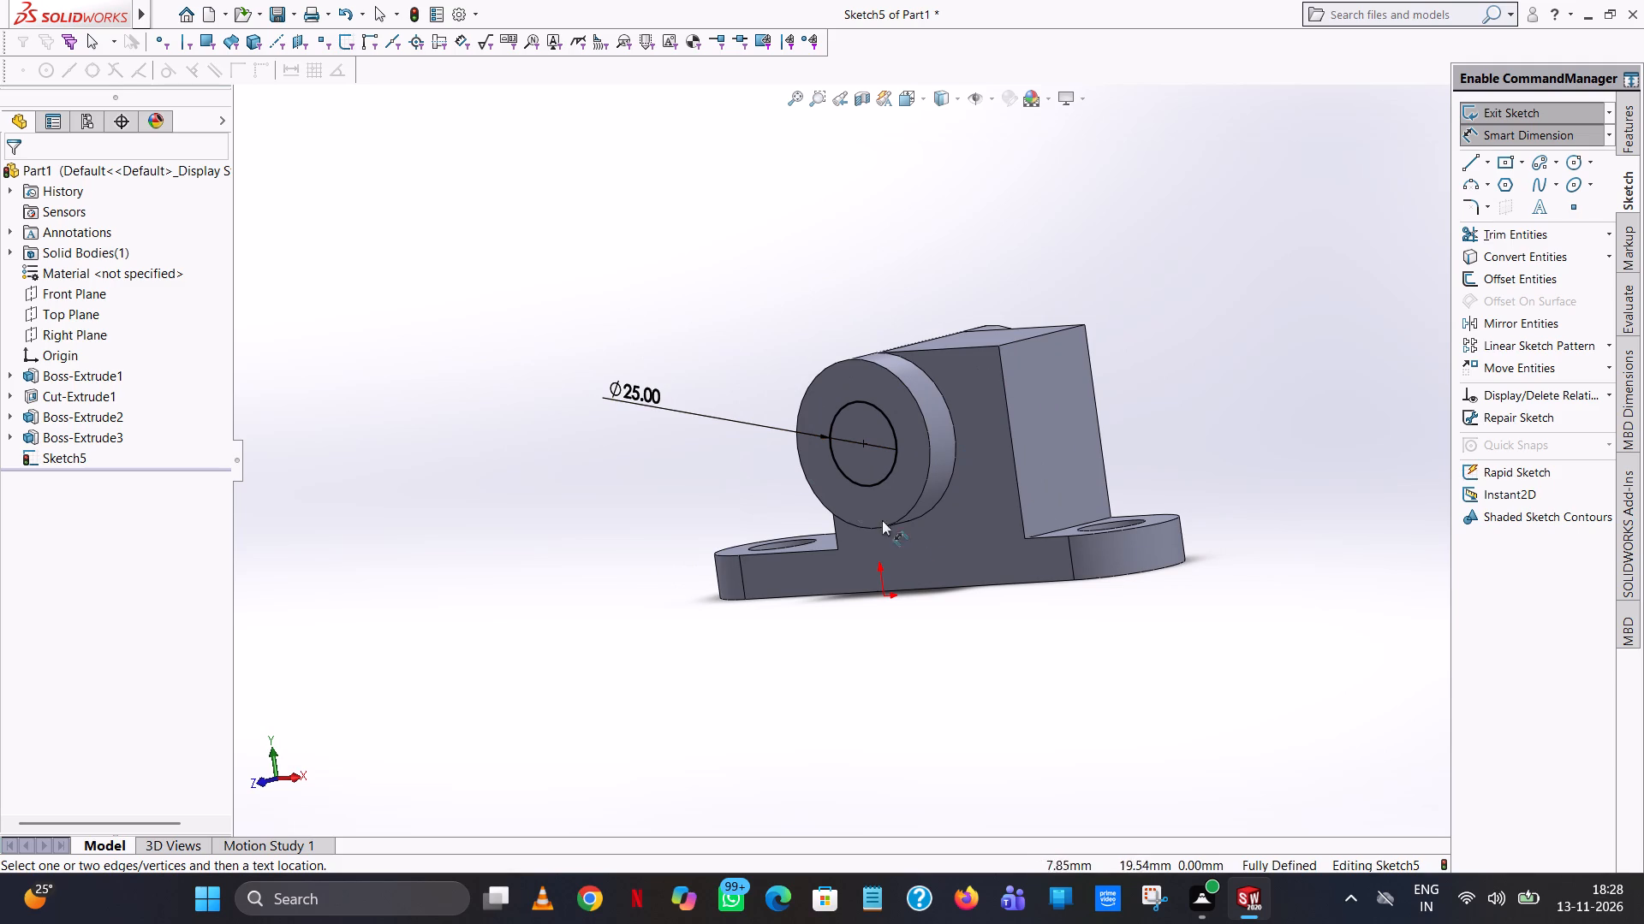
pyautogui.doubleClick(636, 394)
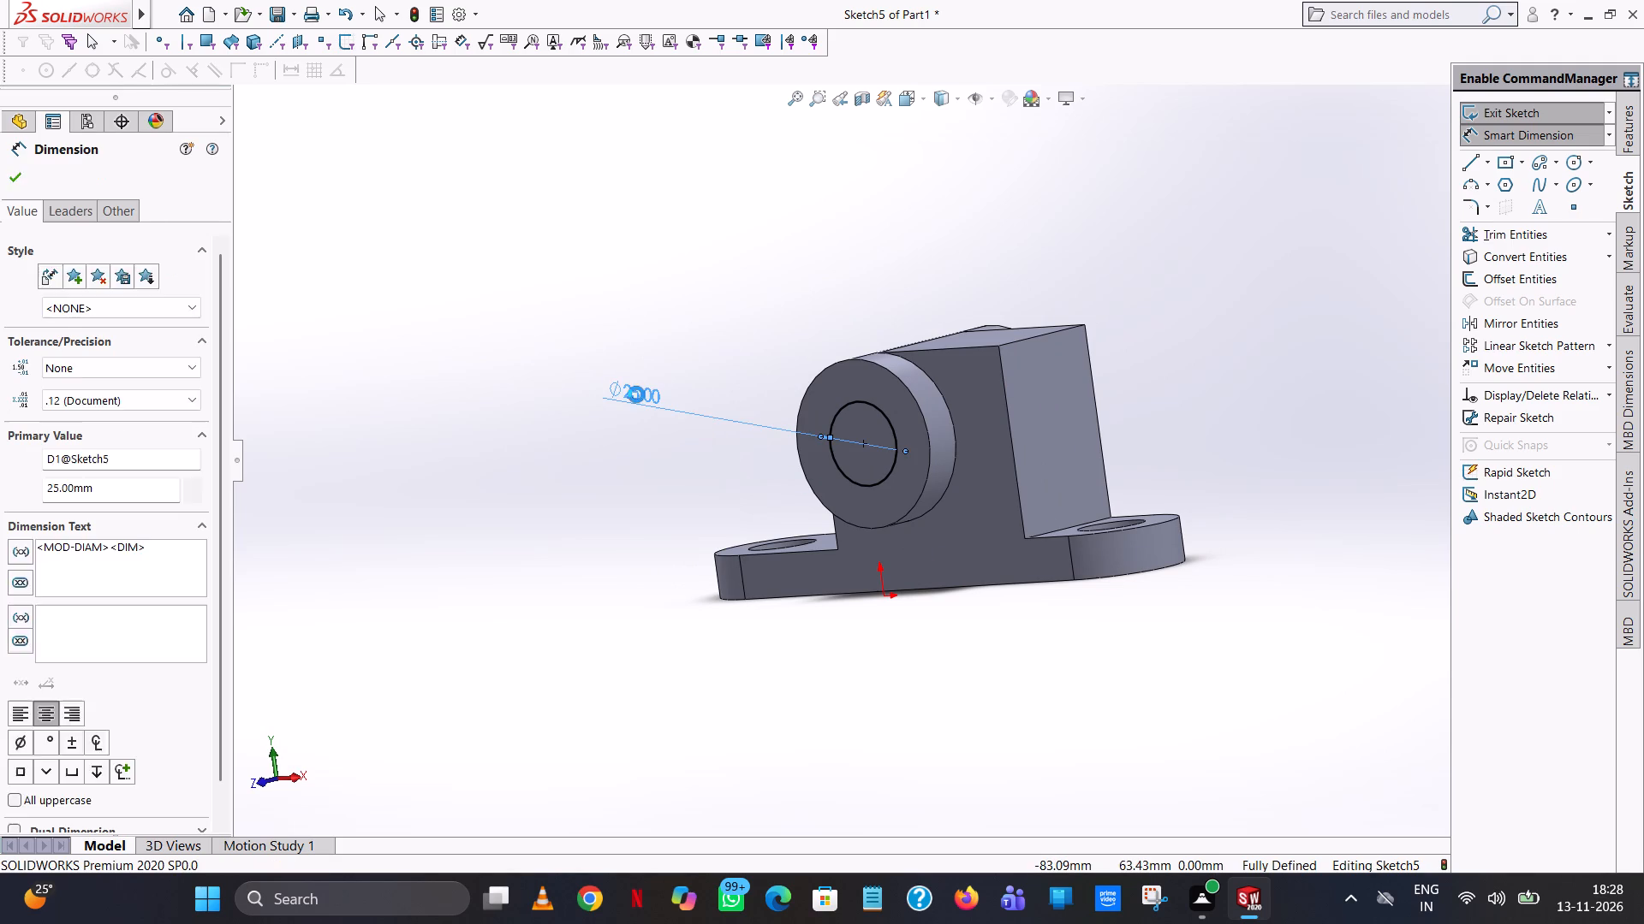
pyautogui.write('40')
pyautogui.press('Return')
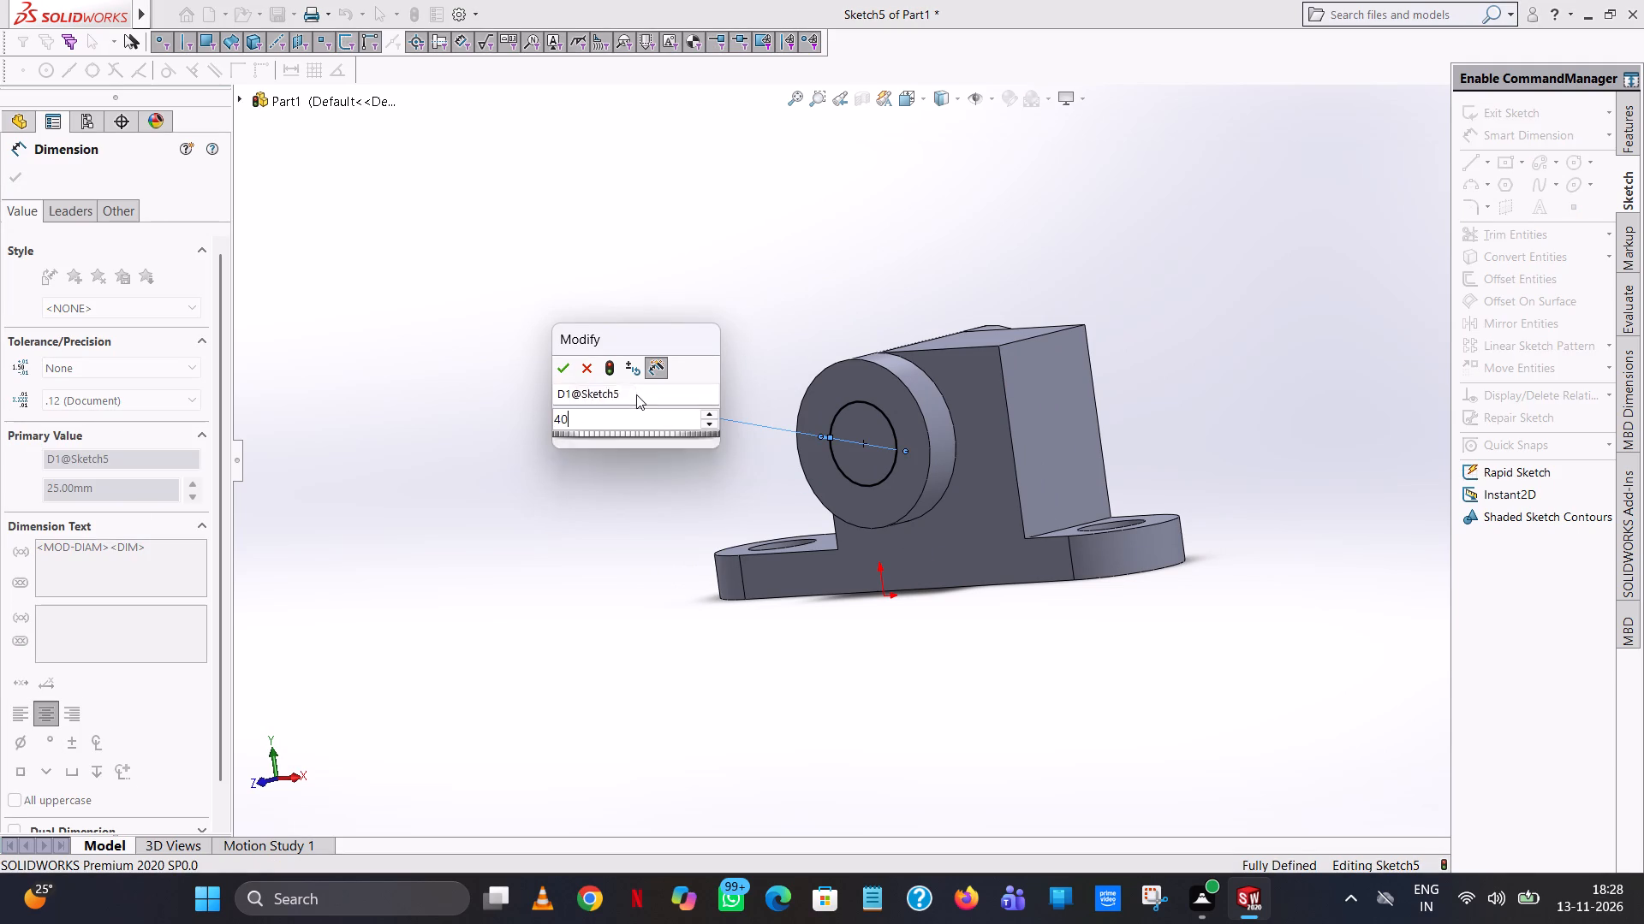
pyautogui.click(683, 319)
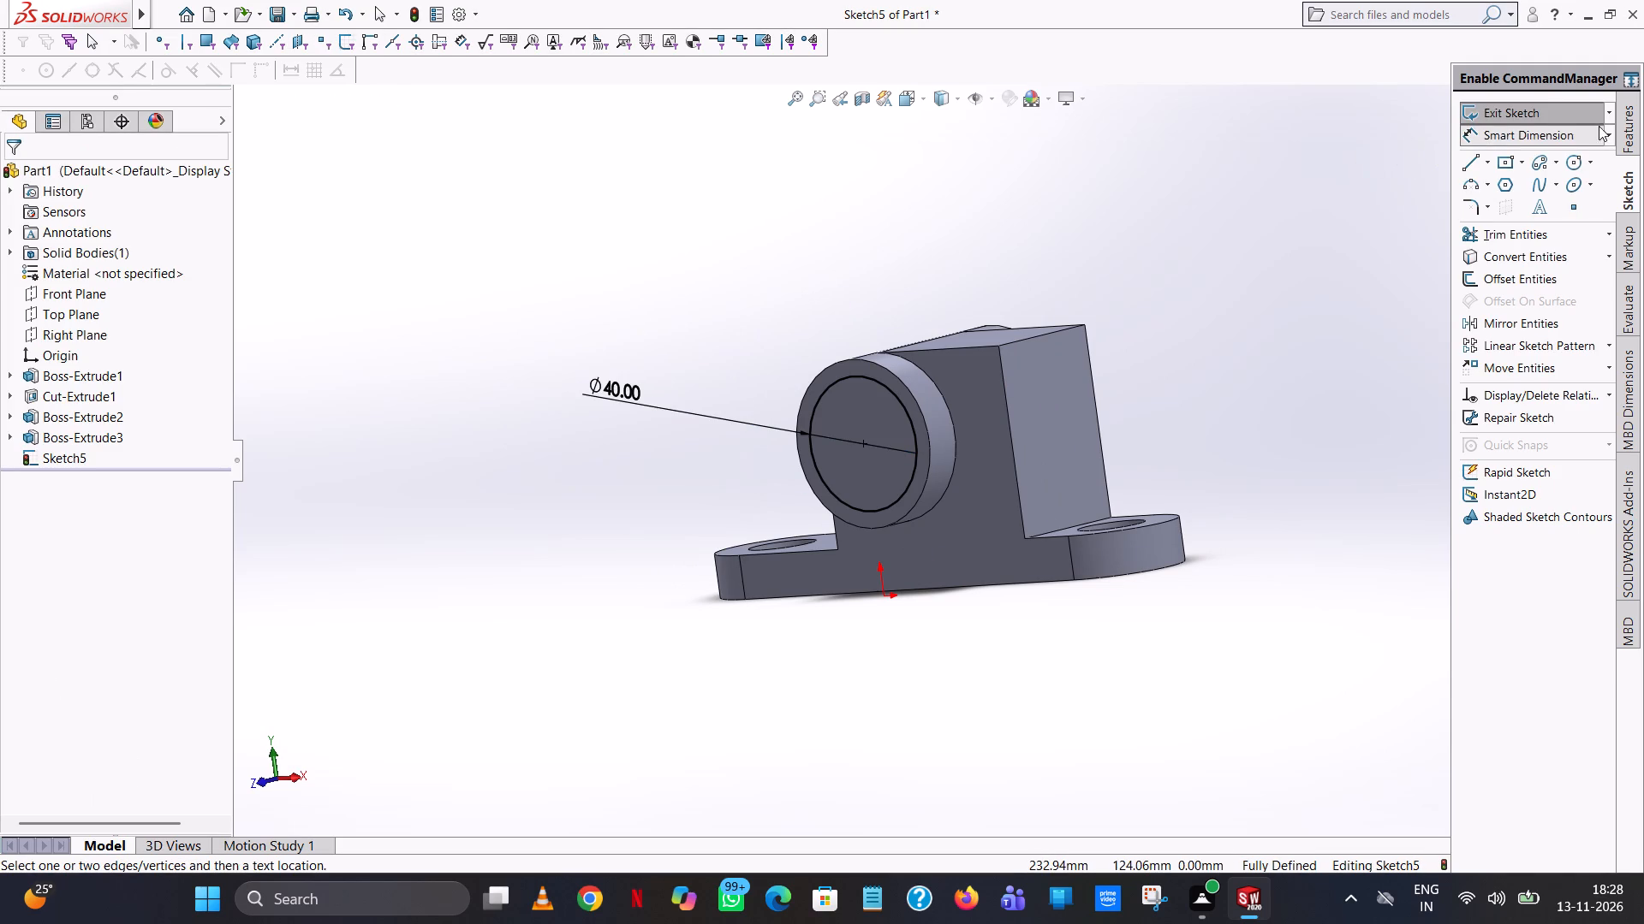
# Cut the 40 mm circle into the boss with a 16 mm deep Blind Extruded Cut.
pyautogui.click(1635, 129)
pyautogui.click(1520, 225)
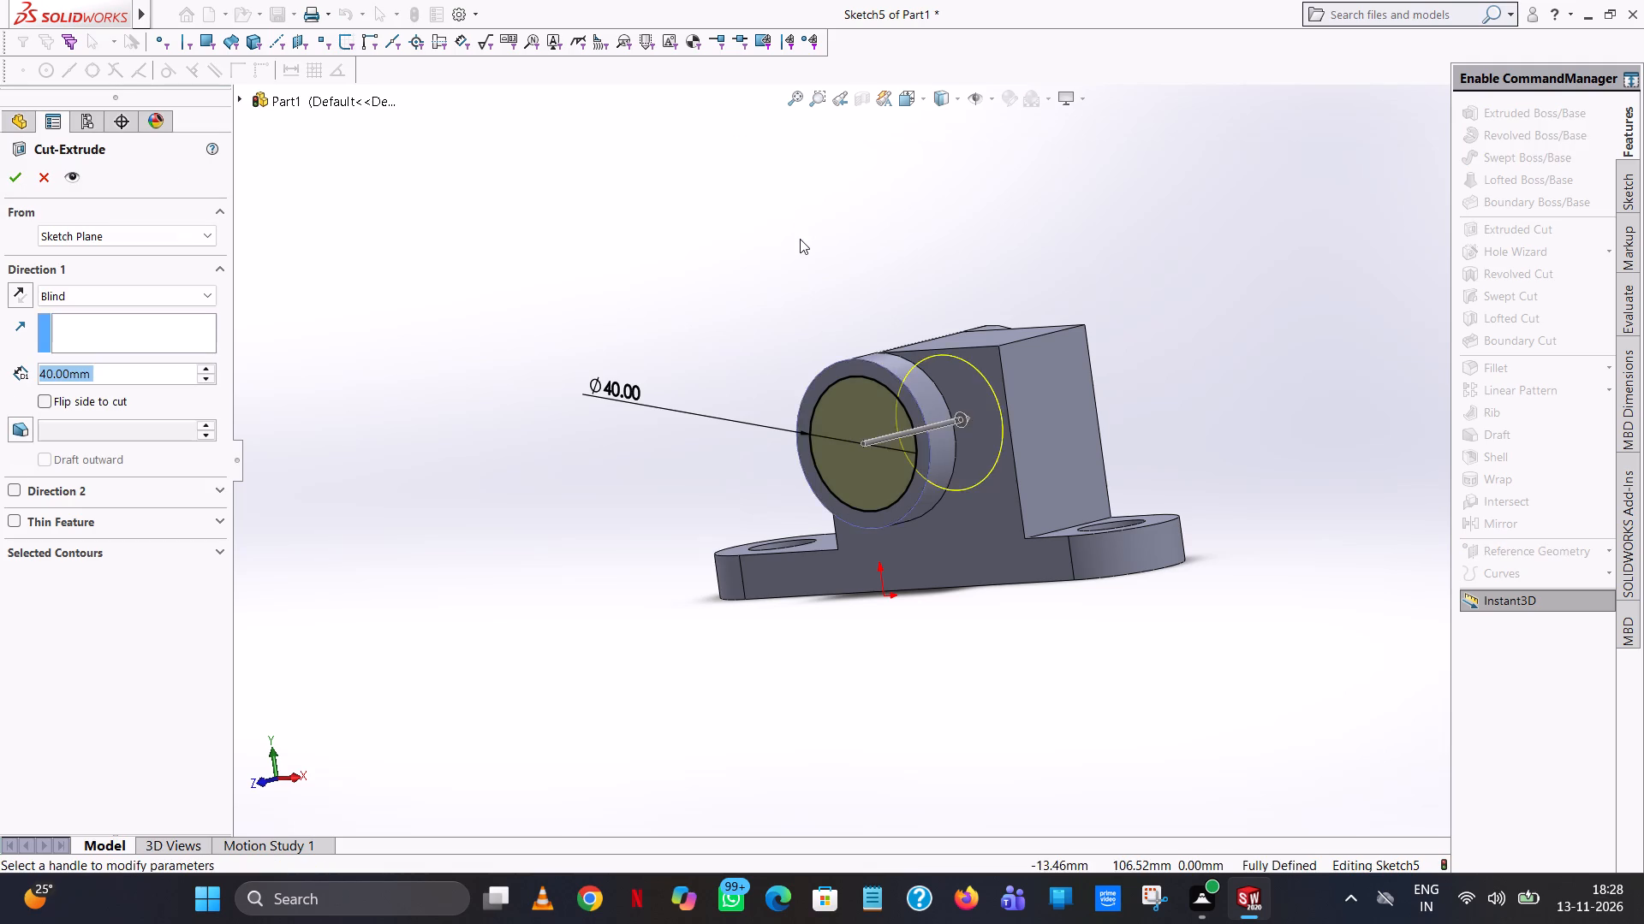
pyautogui.moveTo(800, 240); pyautogui.dragTo(713, 496, button='middle')
pyautogui.doubleClick(164, 371)
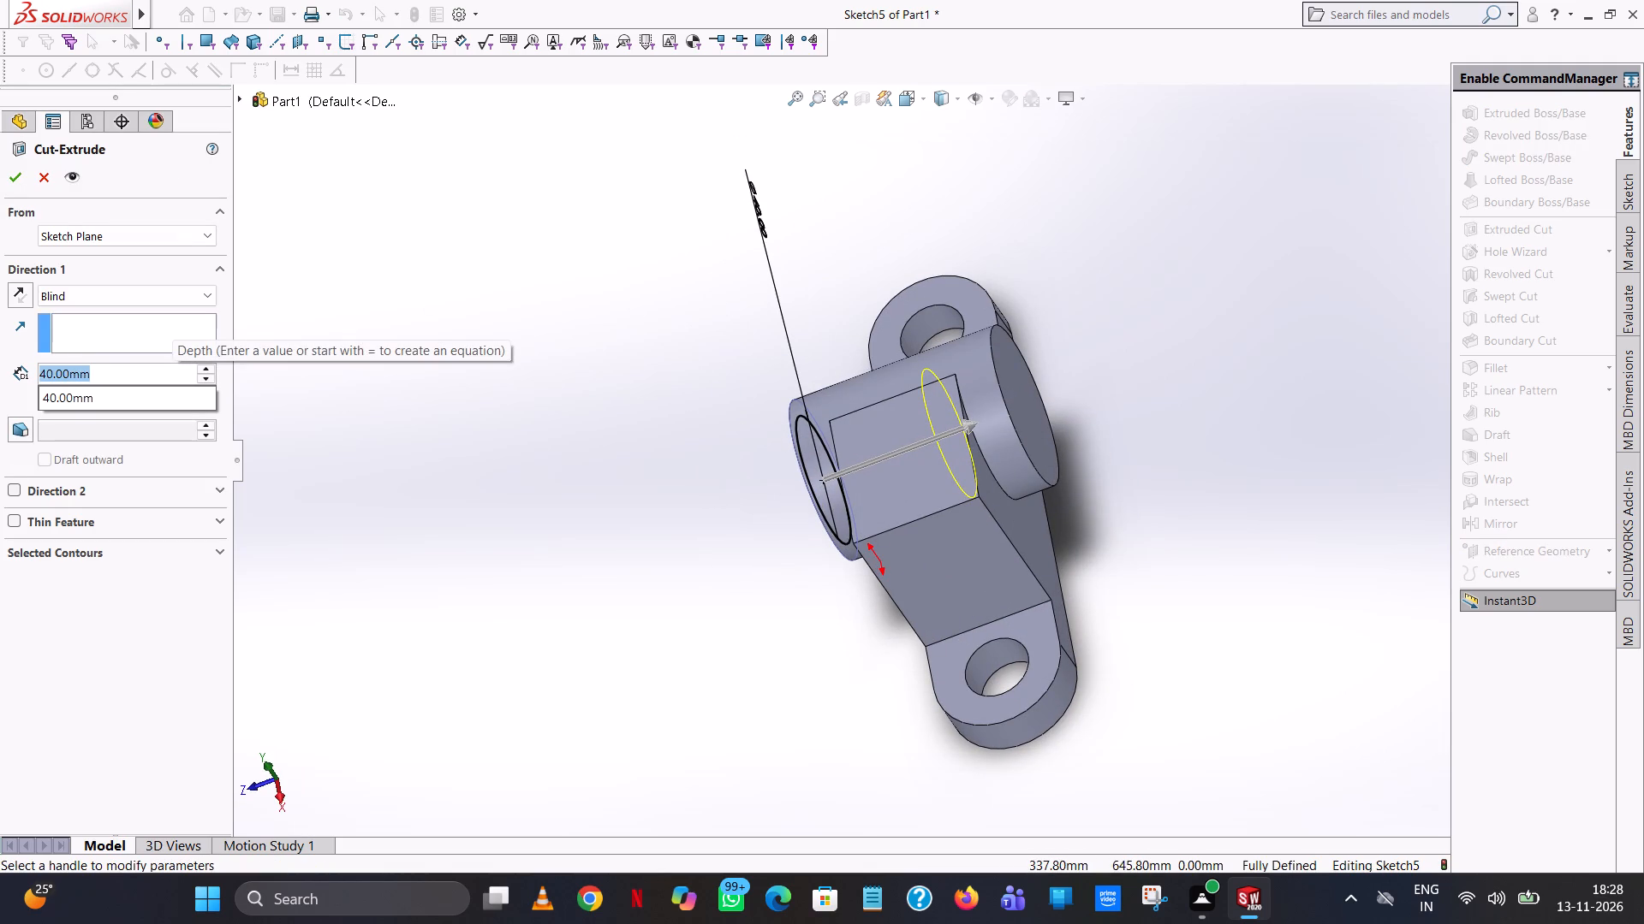
pyautogui.write('16')
pyautogui.press('Return')
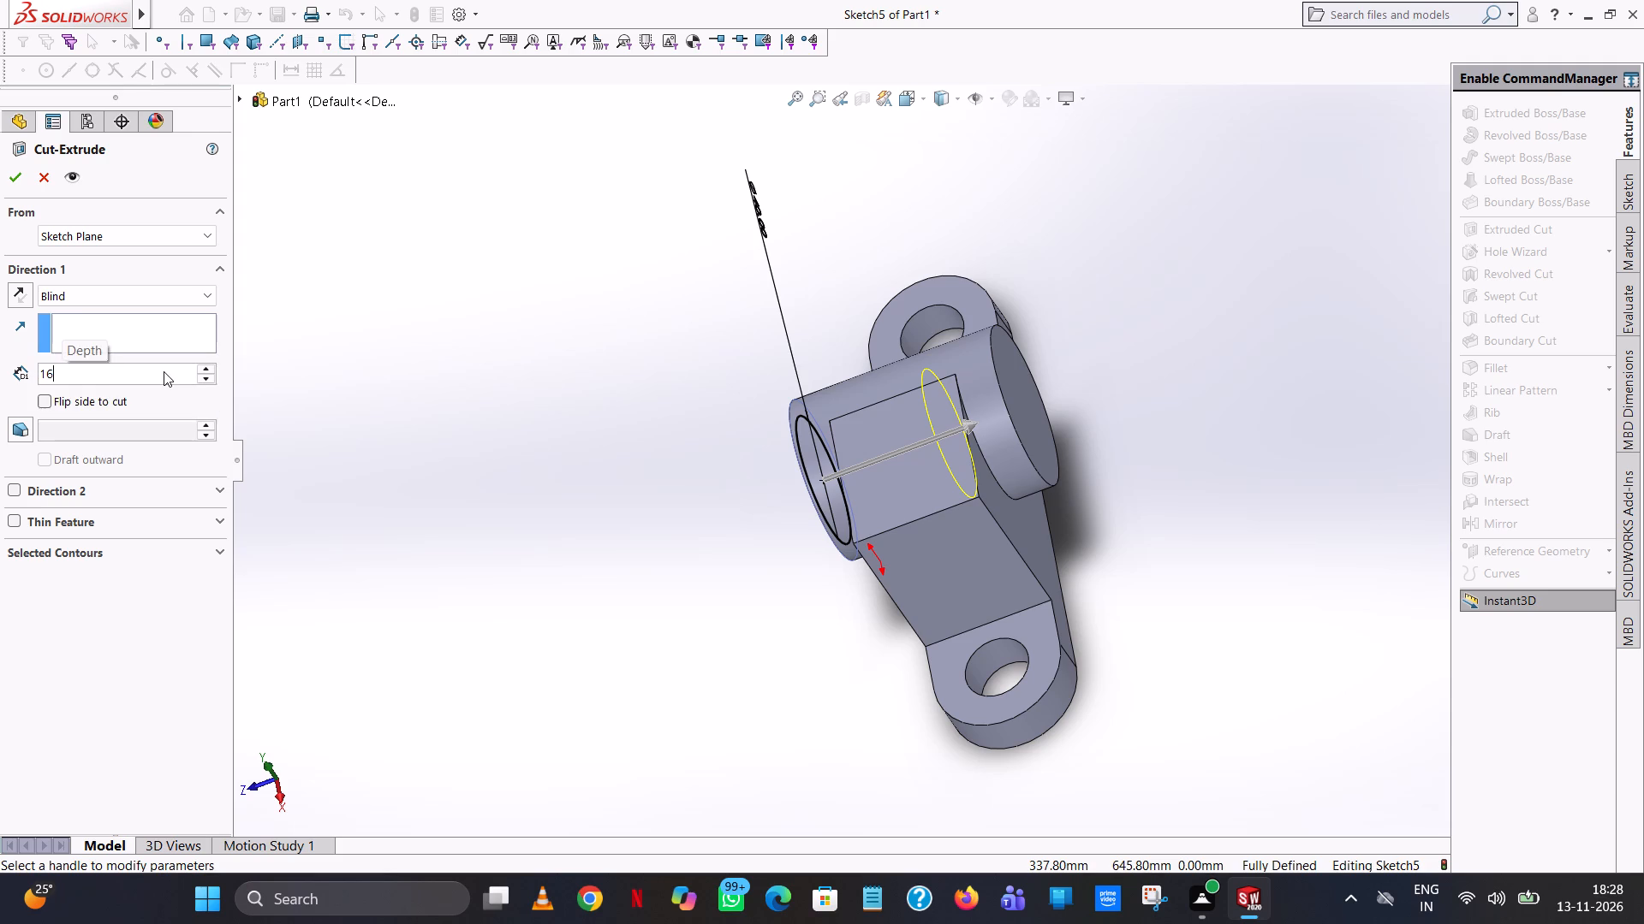
pyautogui.click(5, 178)
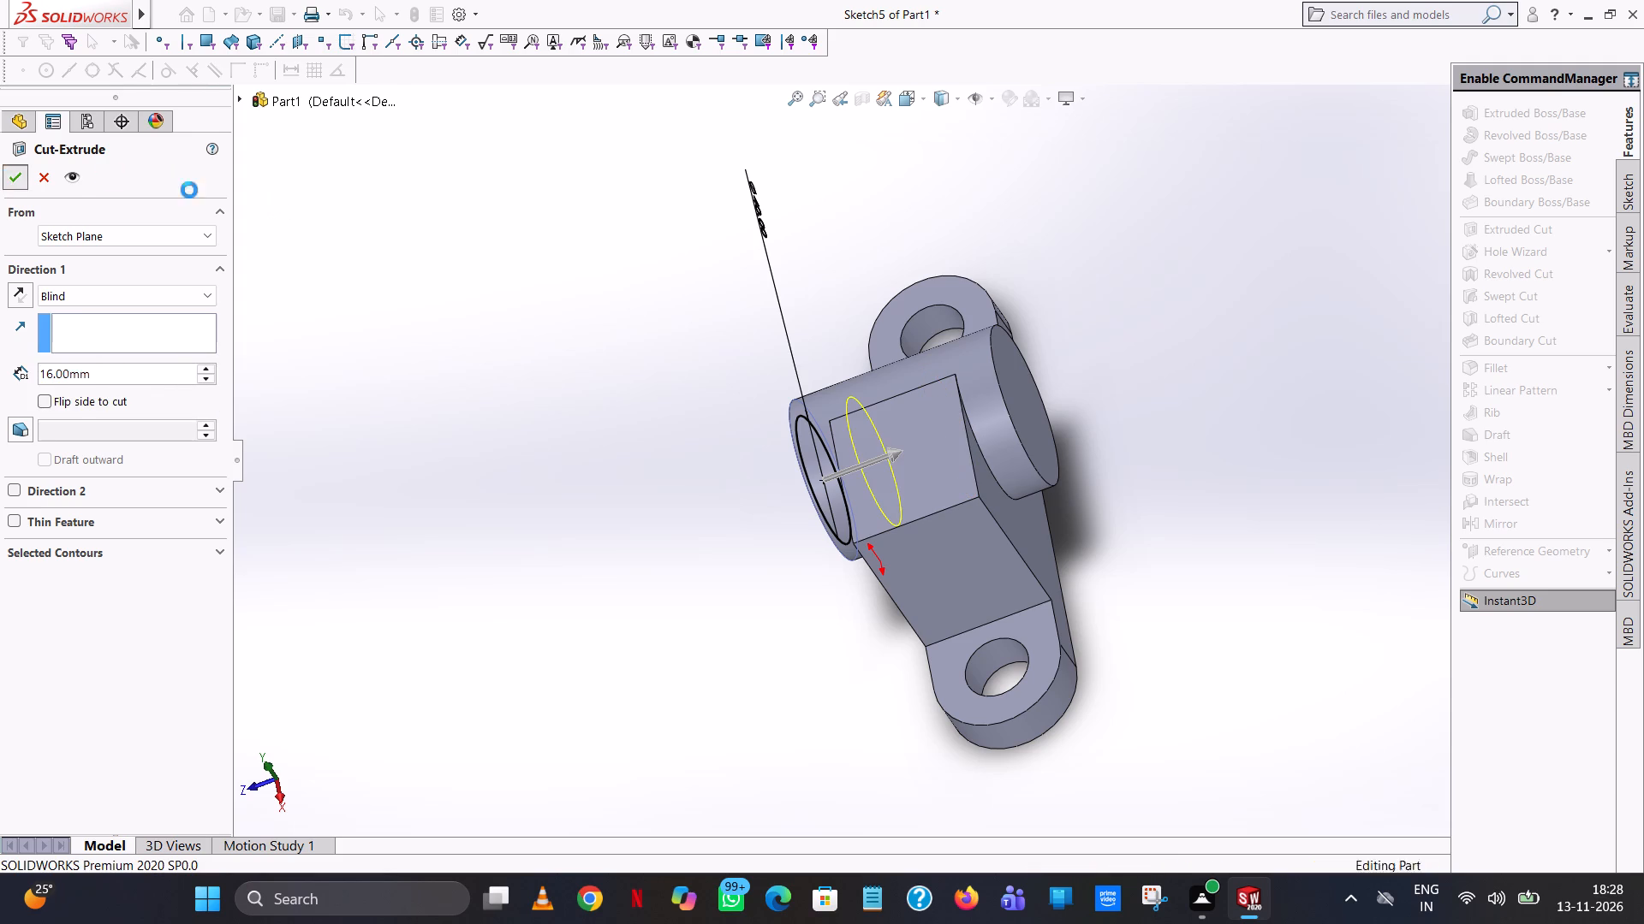
pyautogui.click(393, 240)
# Mirror the boss's end recess cut about the Front Plane to the opposite end.
pyautogui.moveTo(395, 247); pyautogui.dragTo(535, 345, button='middle')
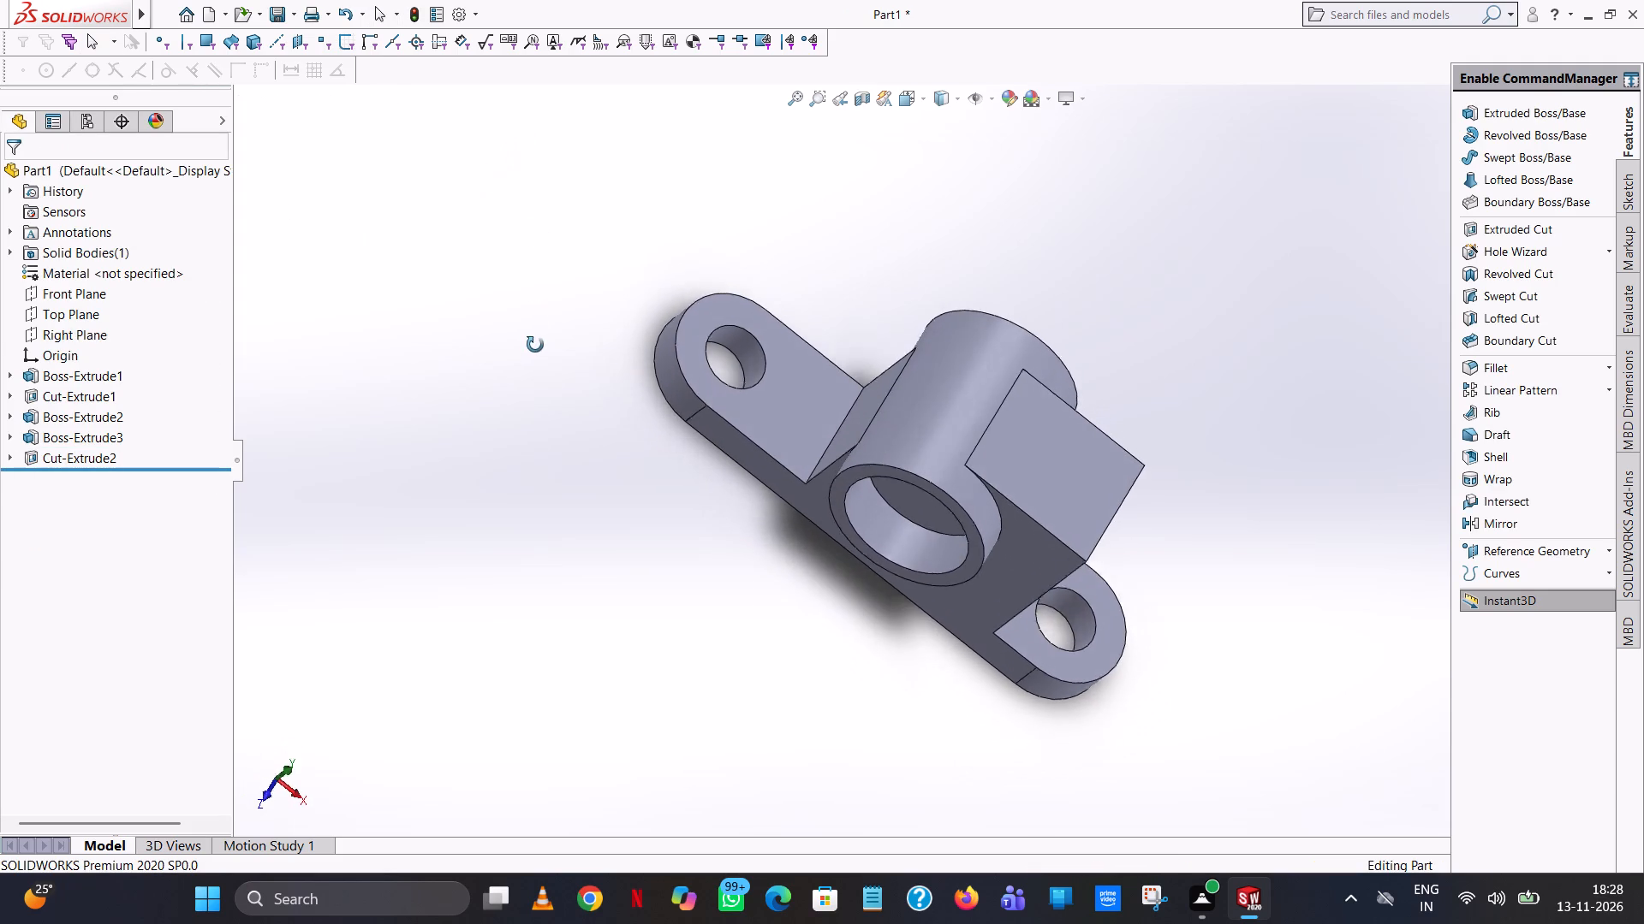
pyautogui.moveTo(535, 345); pyautogui.dragTo(532, 358, button='middle')
pyautogui.scroll(1, 531, 358)
pyautogui.click(63, 293)
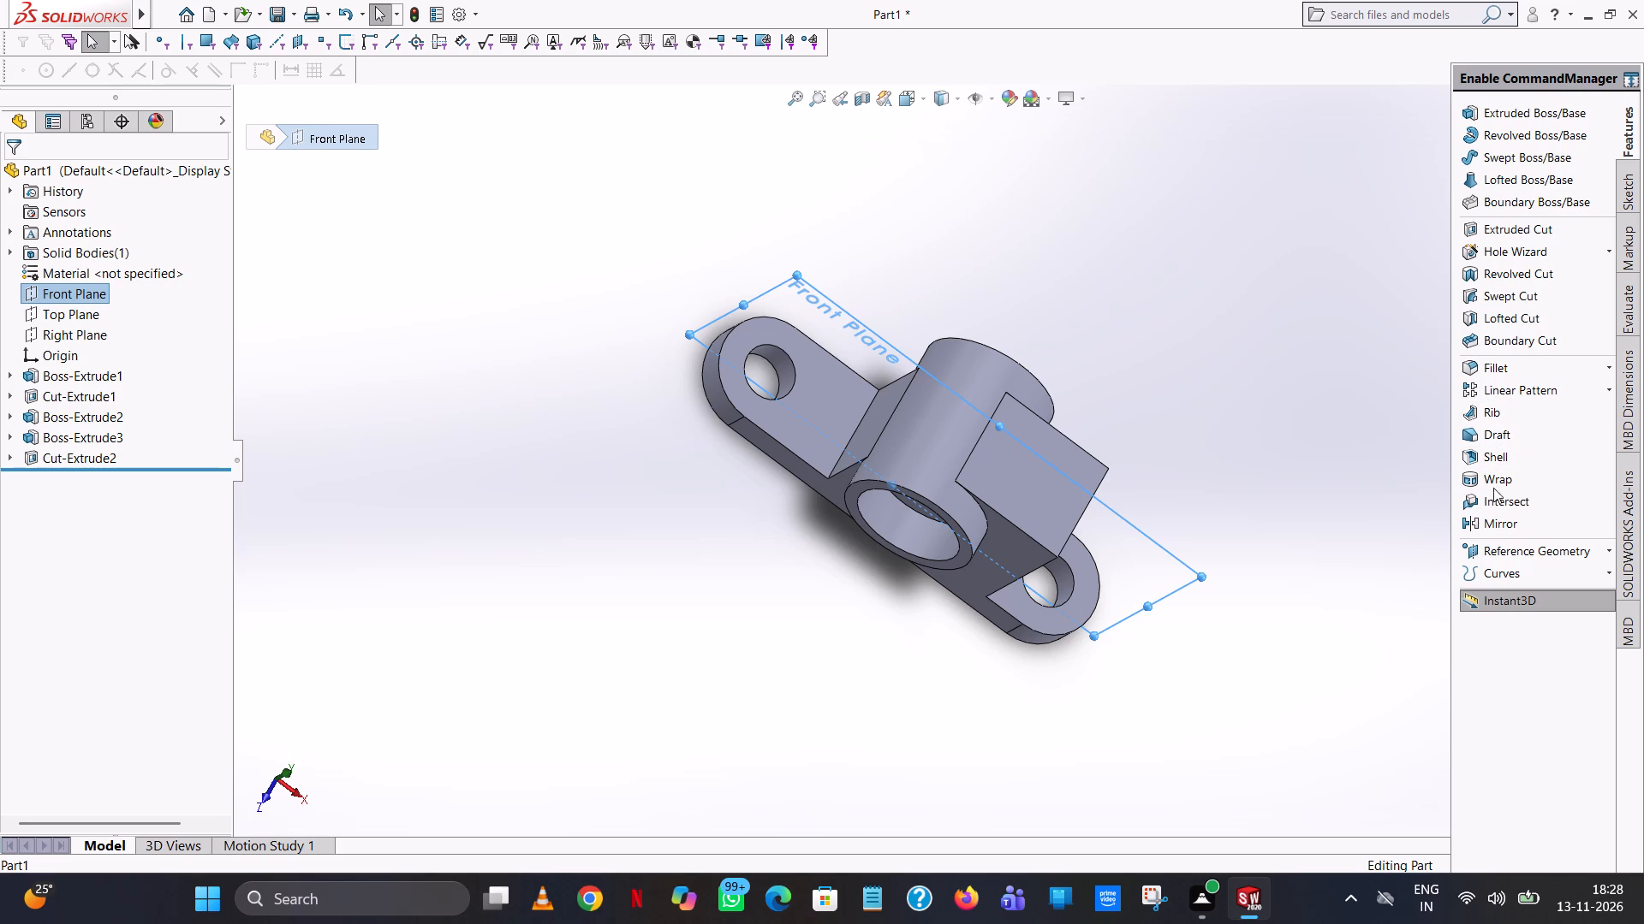
pyautogui.click(1482, 527)
pyautogui.click(917, 536)
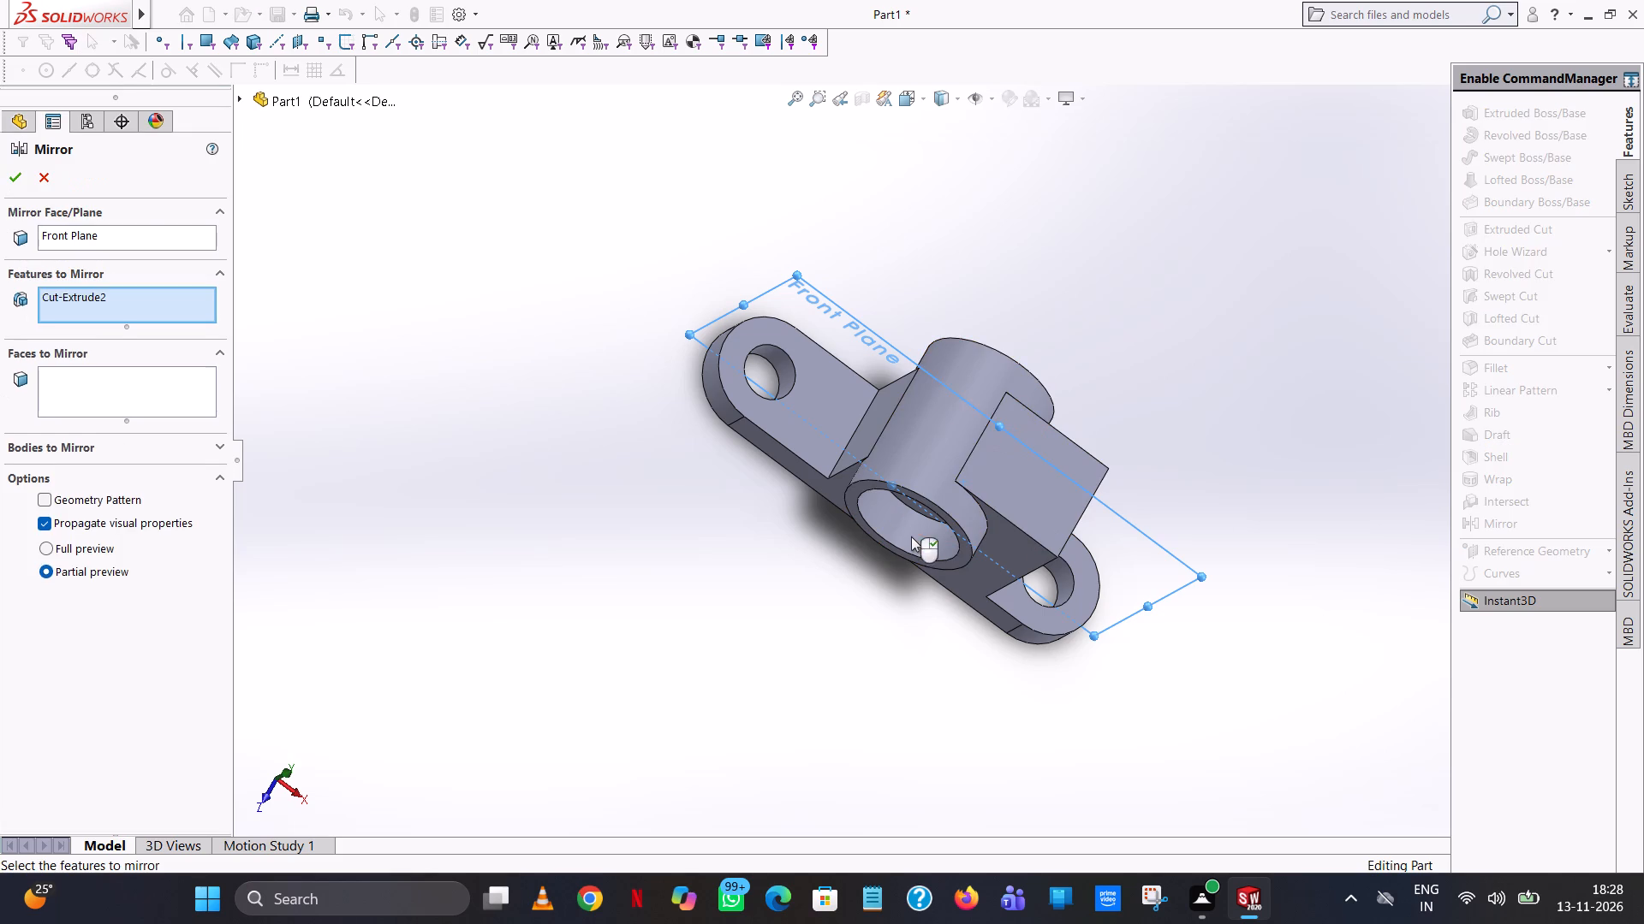
pyautogui.click(9, 177)
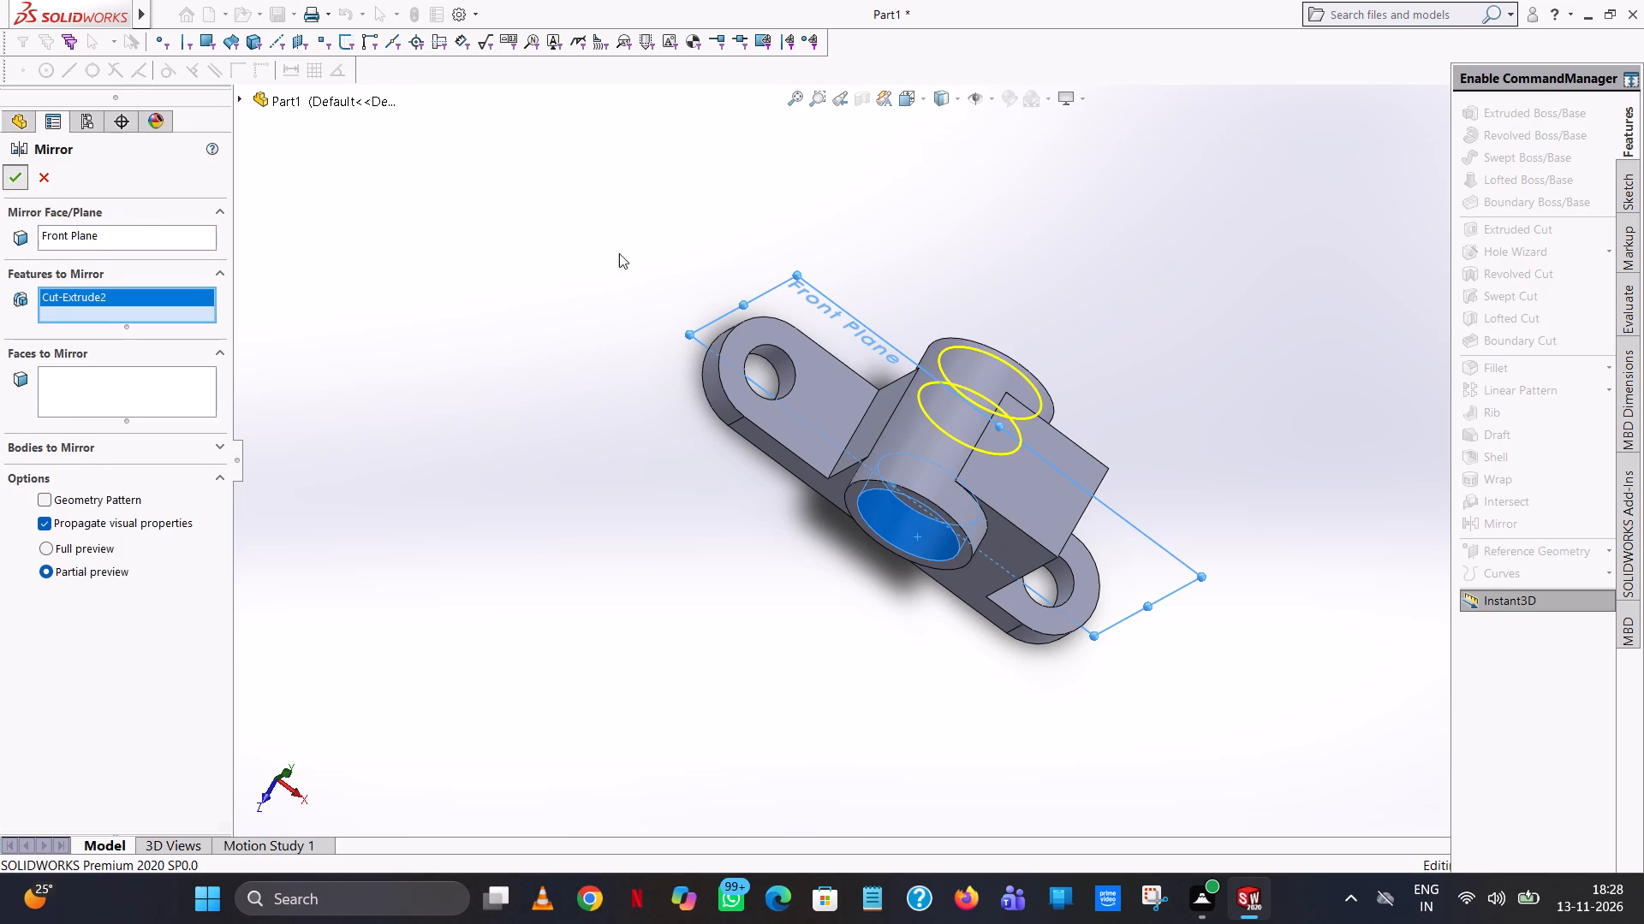
# Start an Extruded Cut sketch on the floor of the boss recess and draw a 10 mm radius circle at its centre.
pyautogui.moveTo(1055, 345); pyautogui.dragTo(1051, 163, button='middle')
pyautogui.scroll(1, 1051, 163)
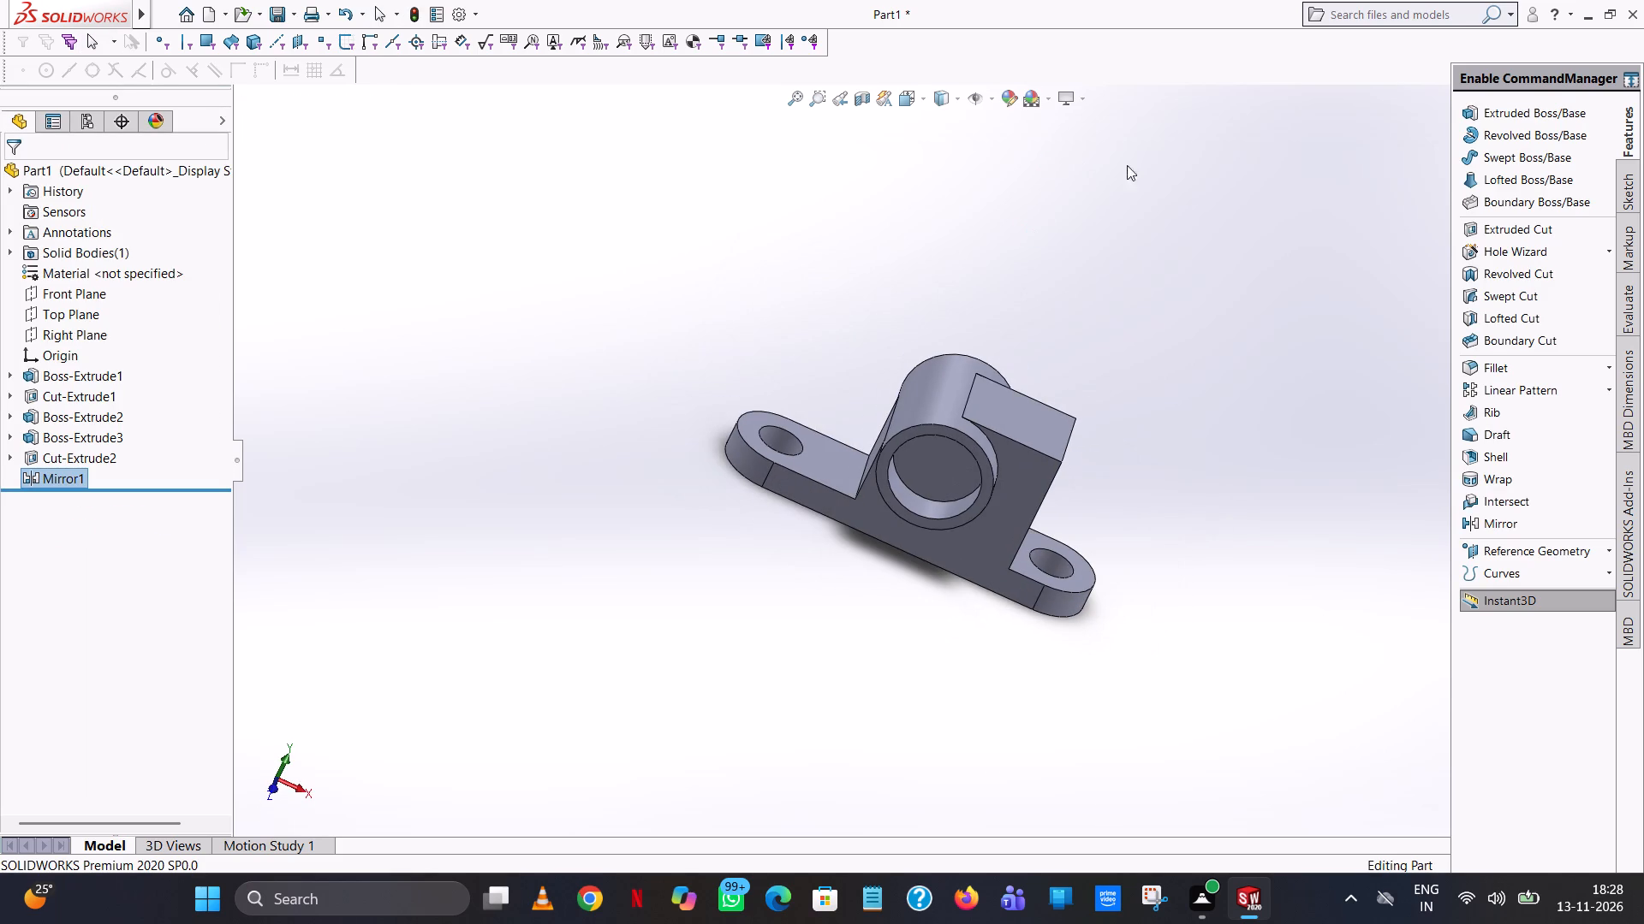
pyautogui.click(1519, 226)
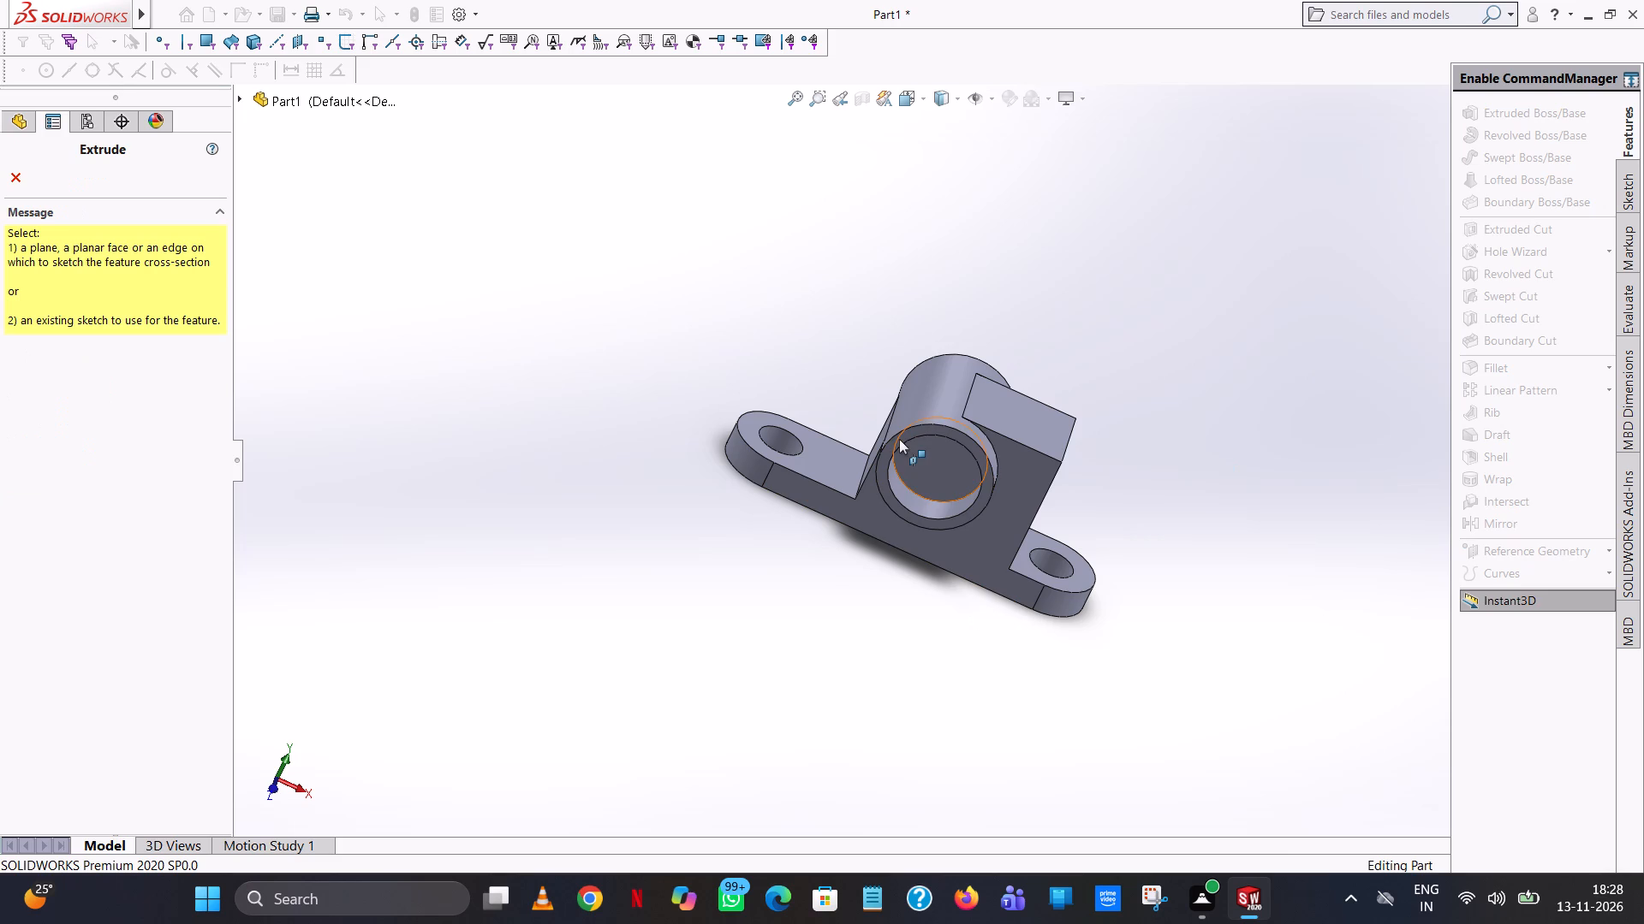
pyautogui.click(925, 459)
pyautogui.click(925, 104)
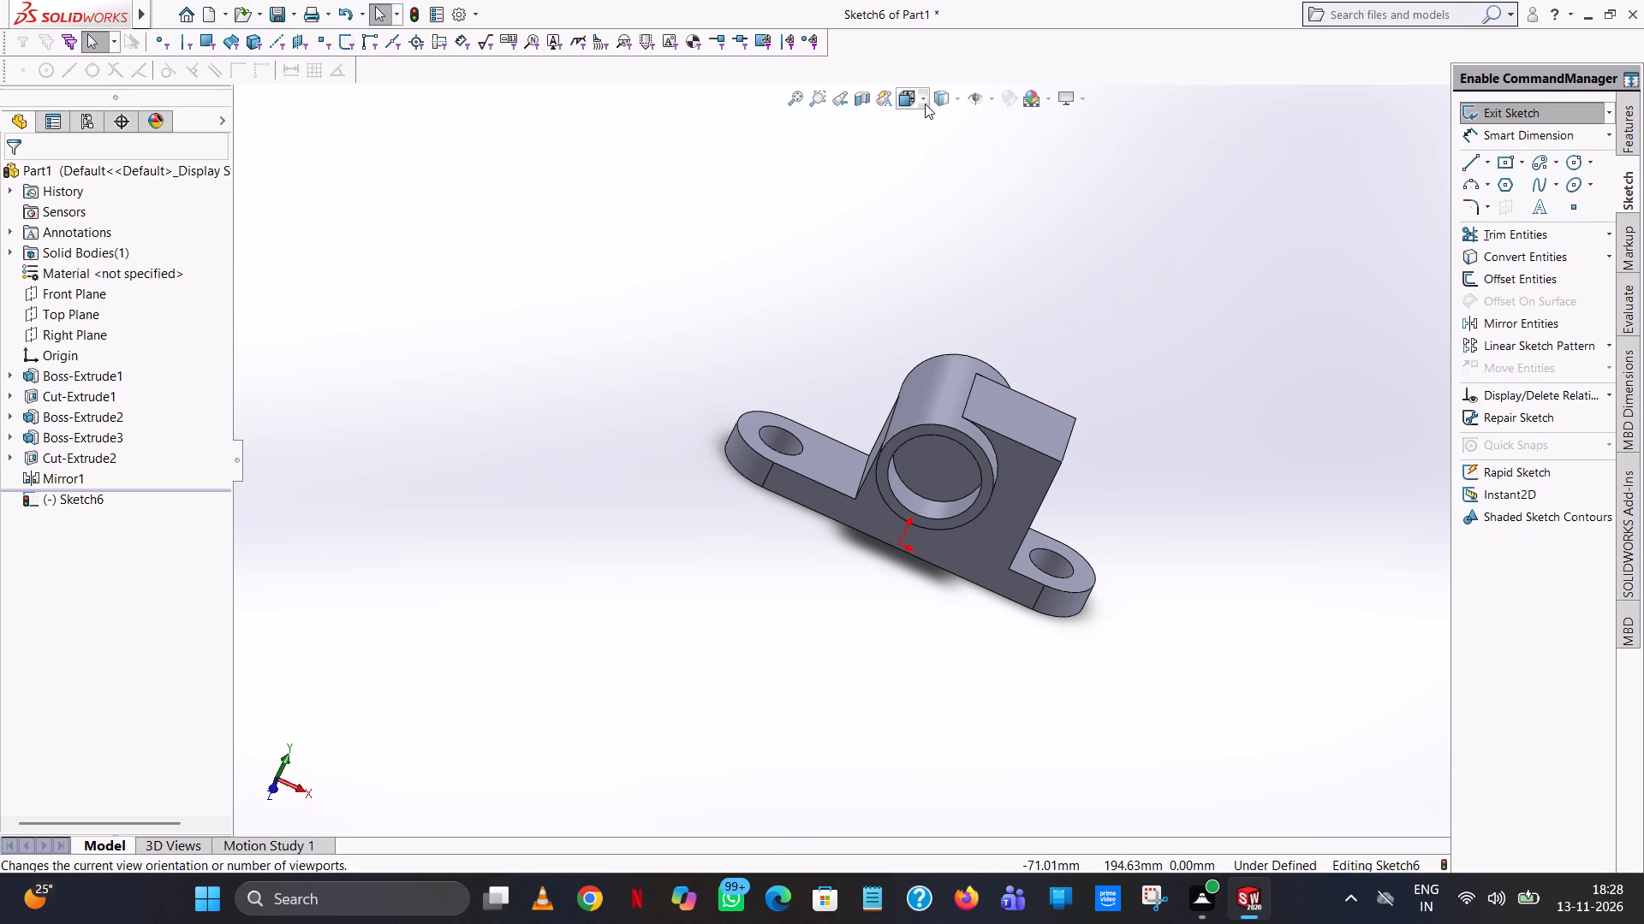
pyautogui.click(997, 189)
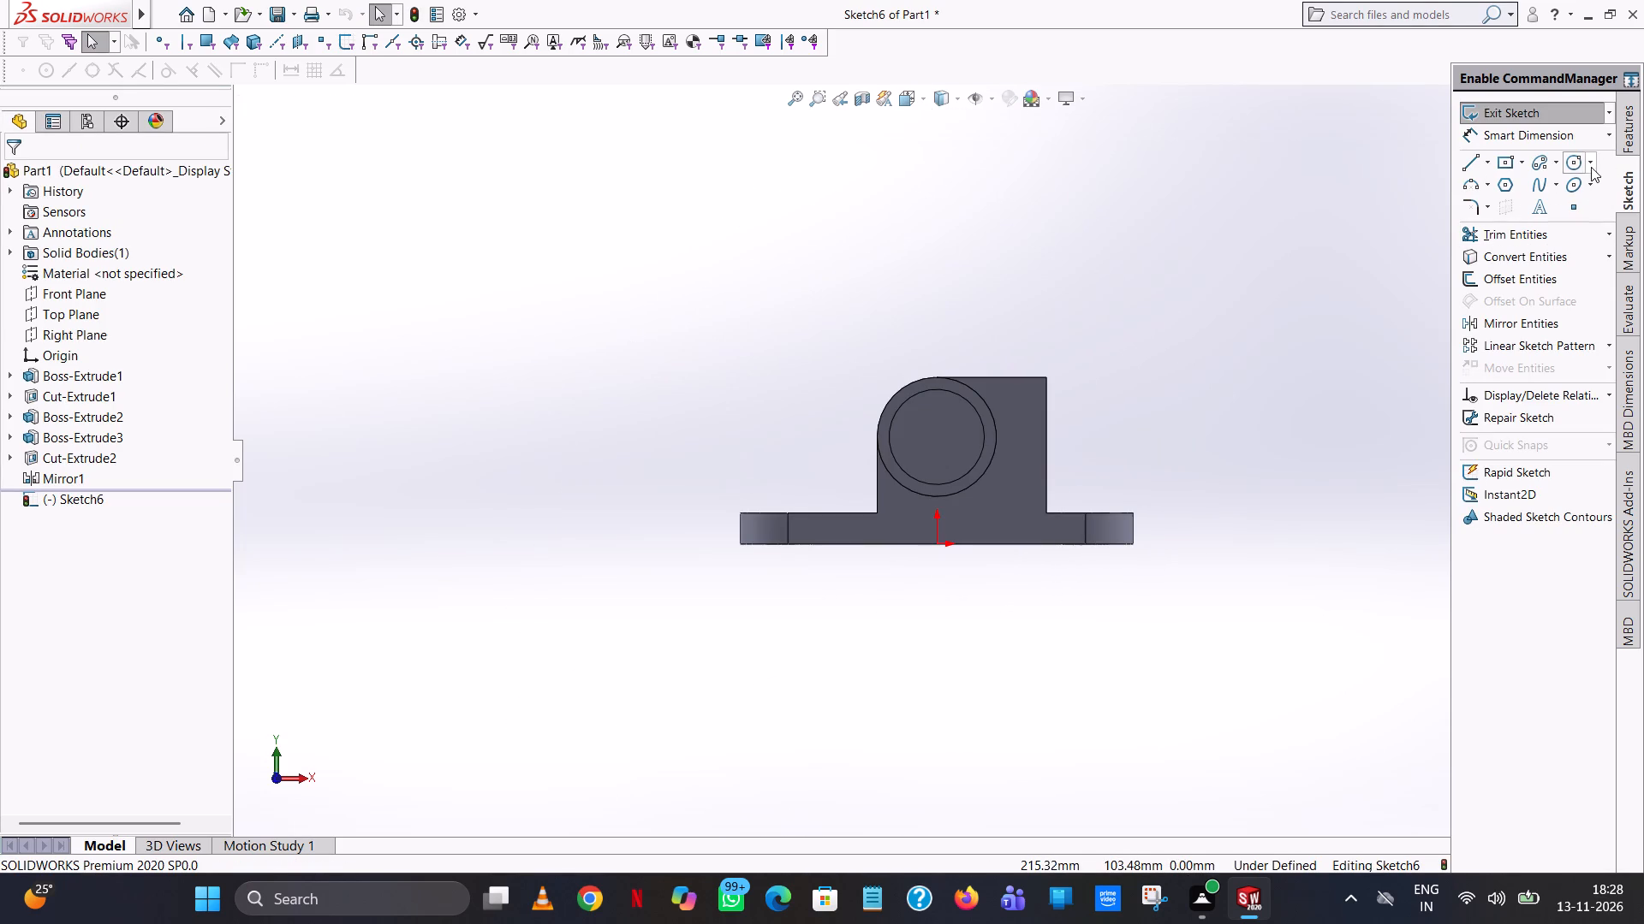
pyautogui.click(1570, 156)
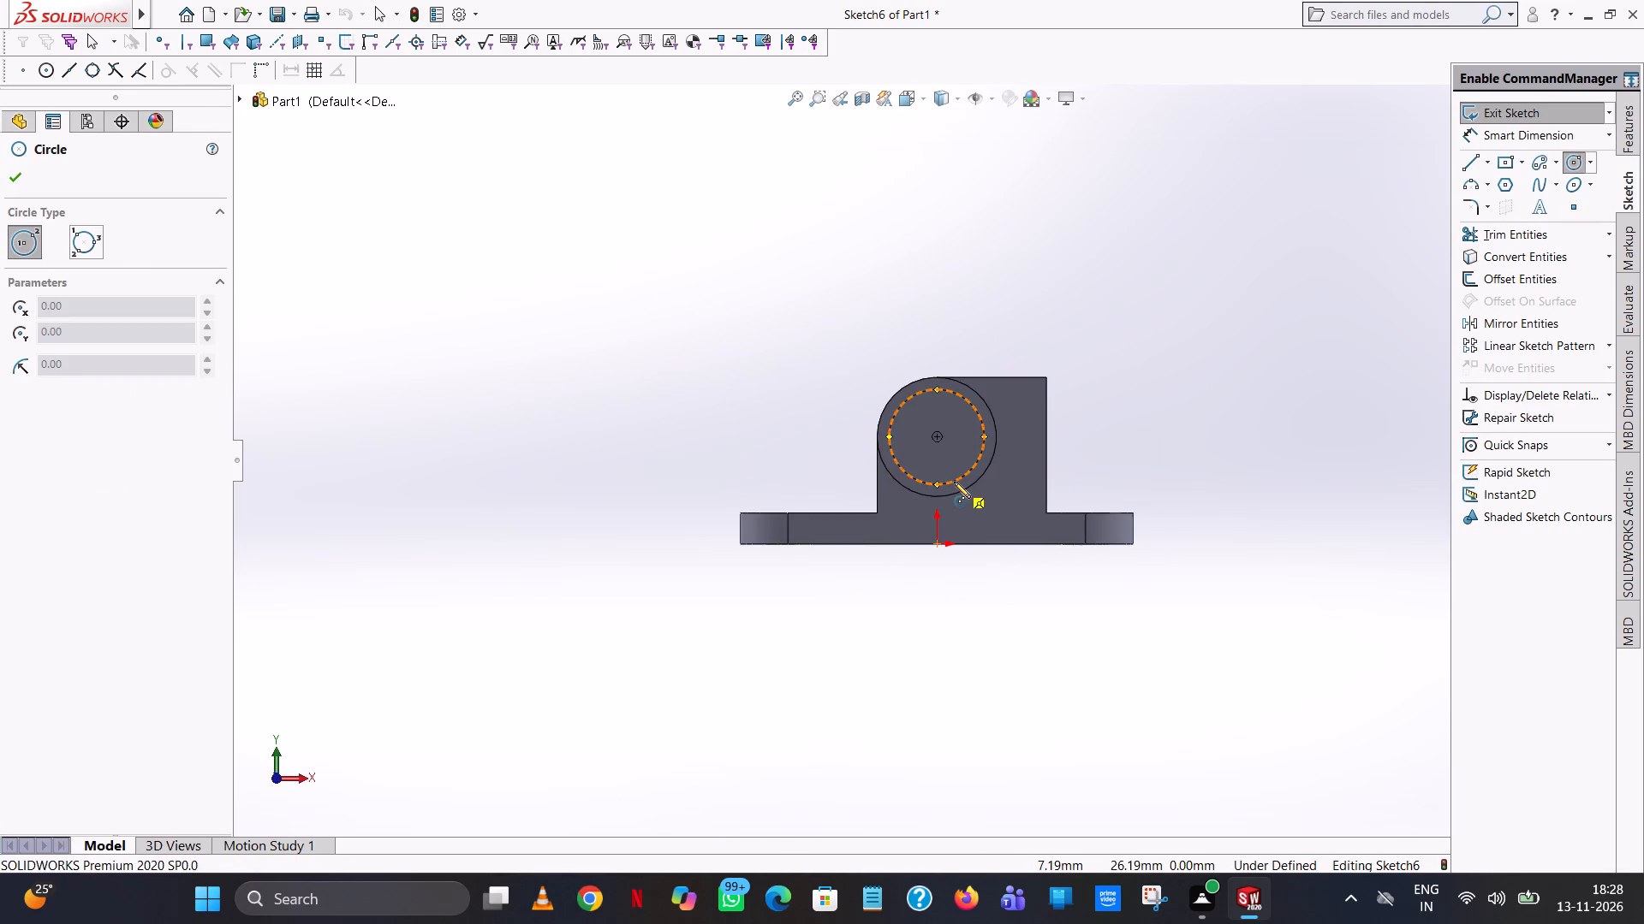
pyautogui.scroll(-3, 954, 482)
pyautogui.click(920, 399)
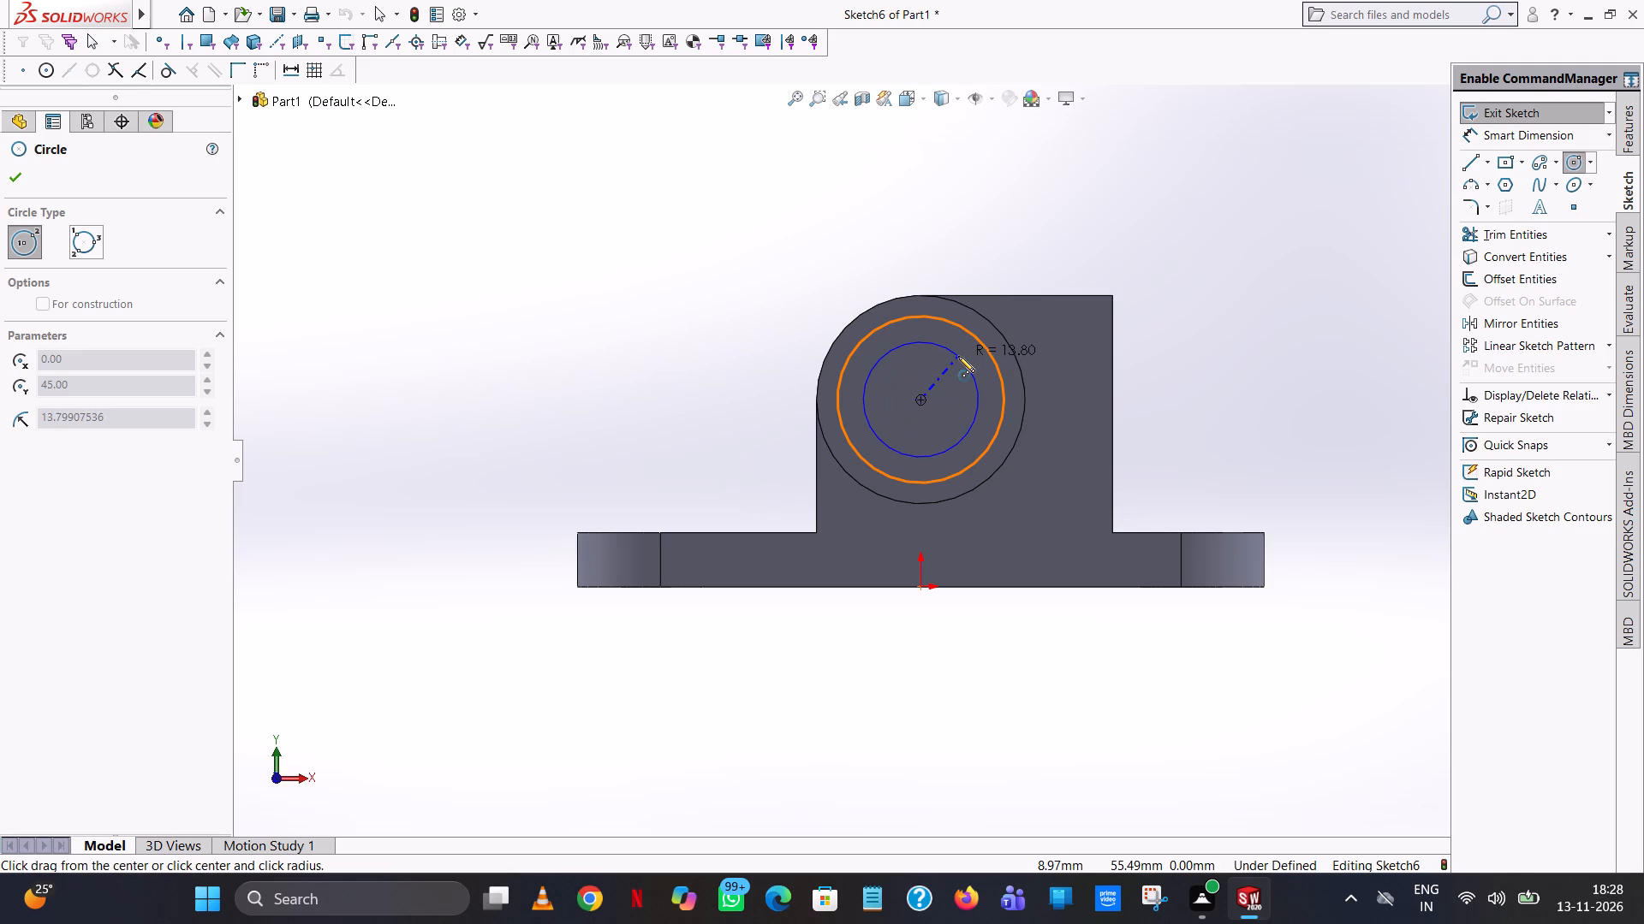
pyautogui.click(958, 356)
pyautogui.write('10')
pyautogui.press('Return')
pyautogui.rightClick(957, 355)
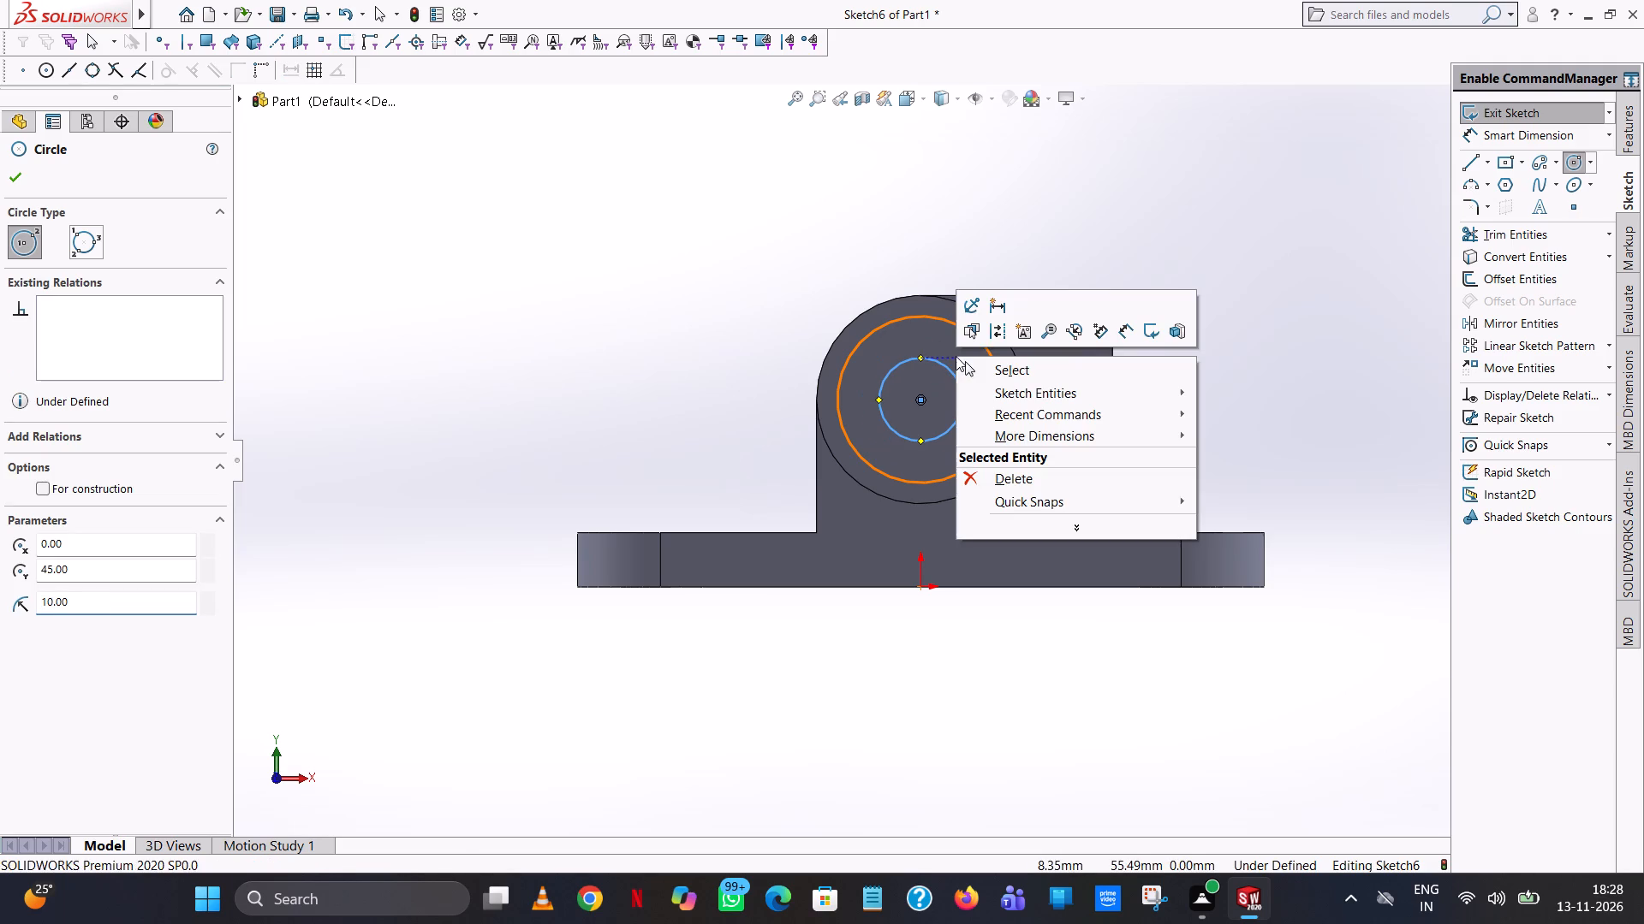
pyautogui.click(988, 364)
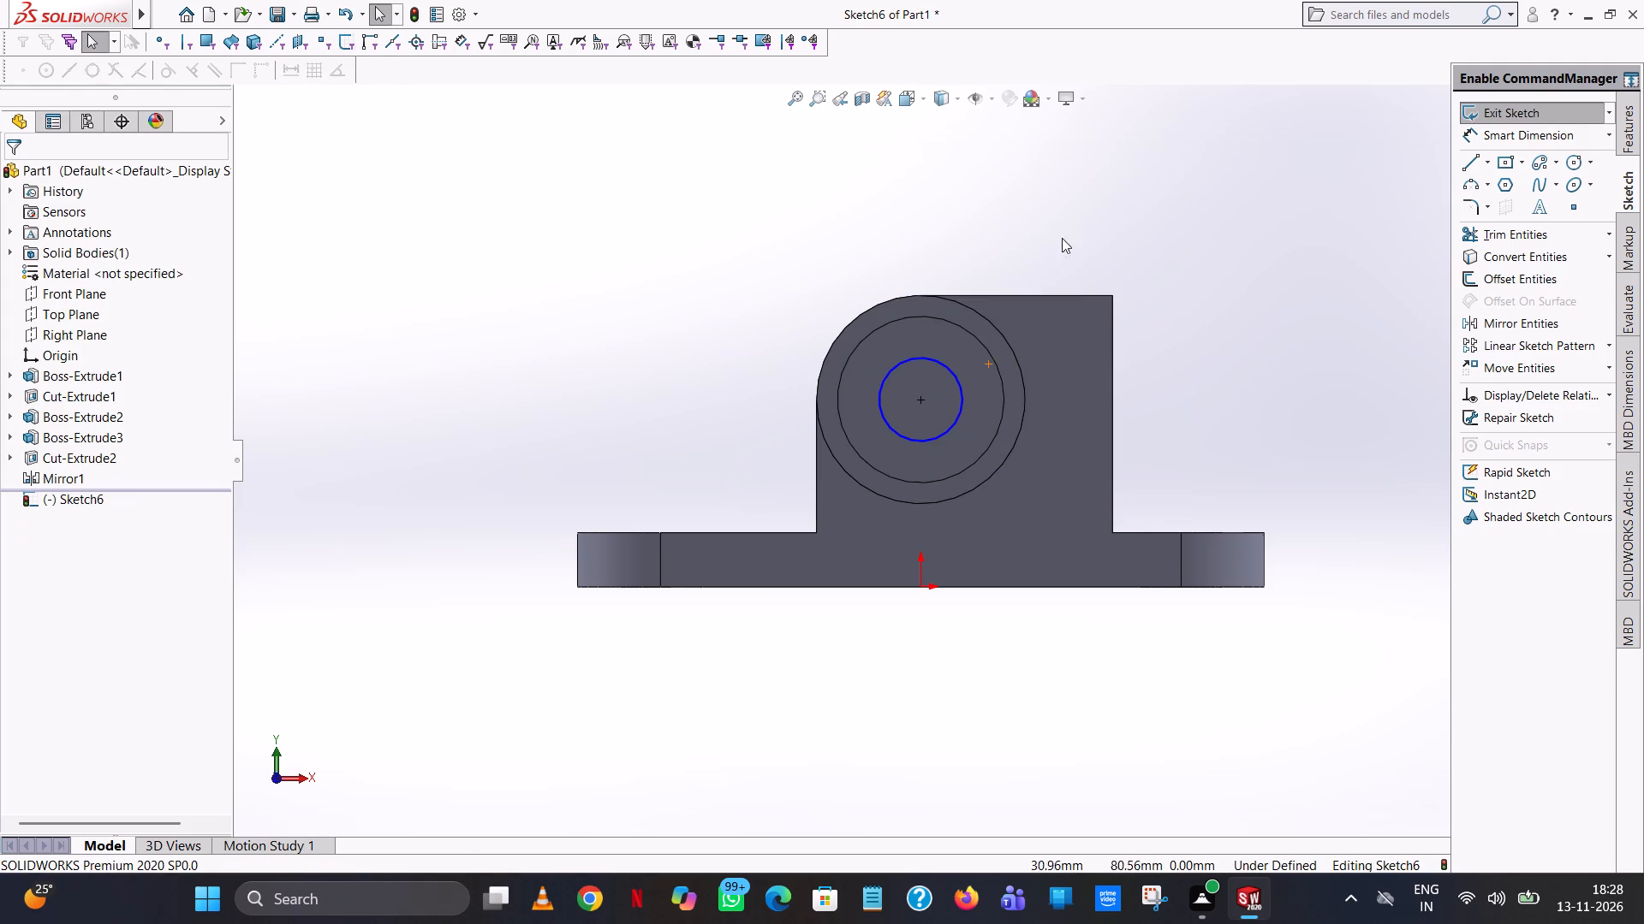
# Dimension the diameter of the new circle inside the recess with Smart Dimension.
pyautogui.click(1500, 130)
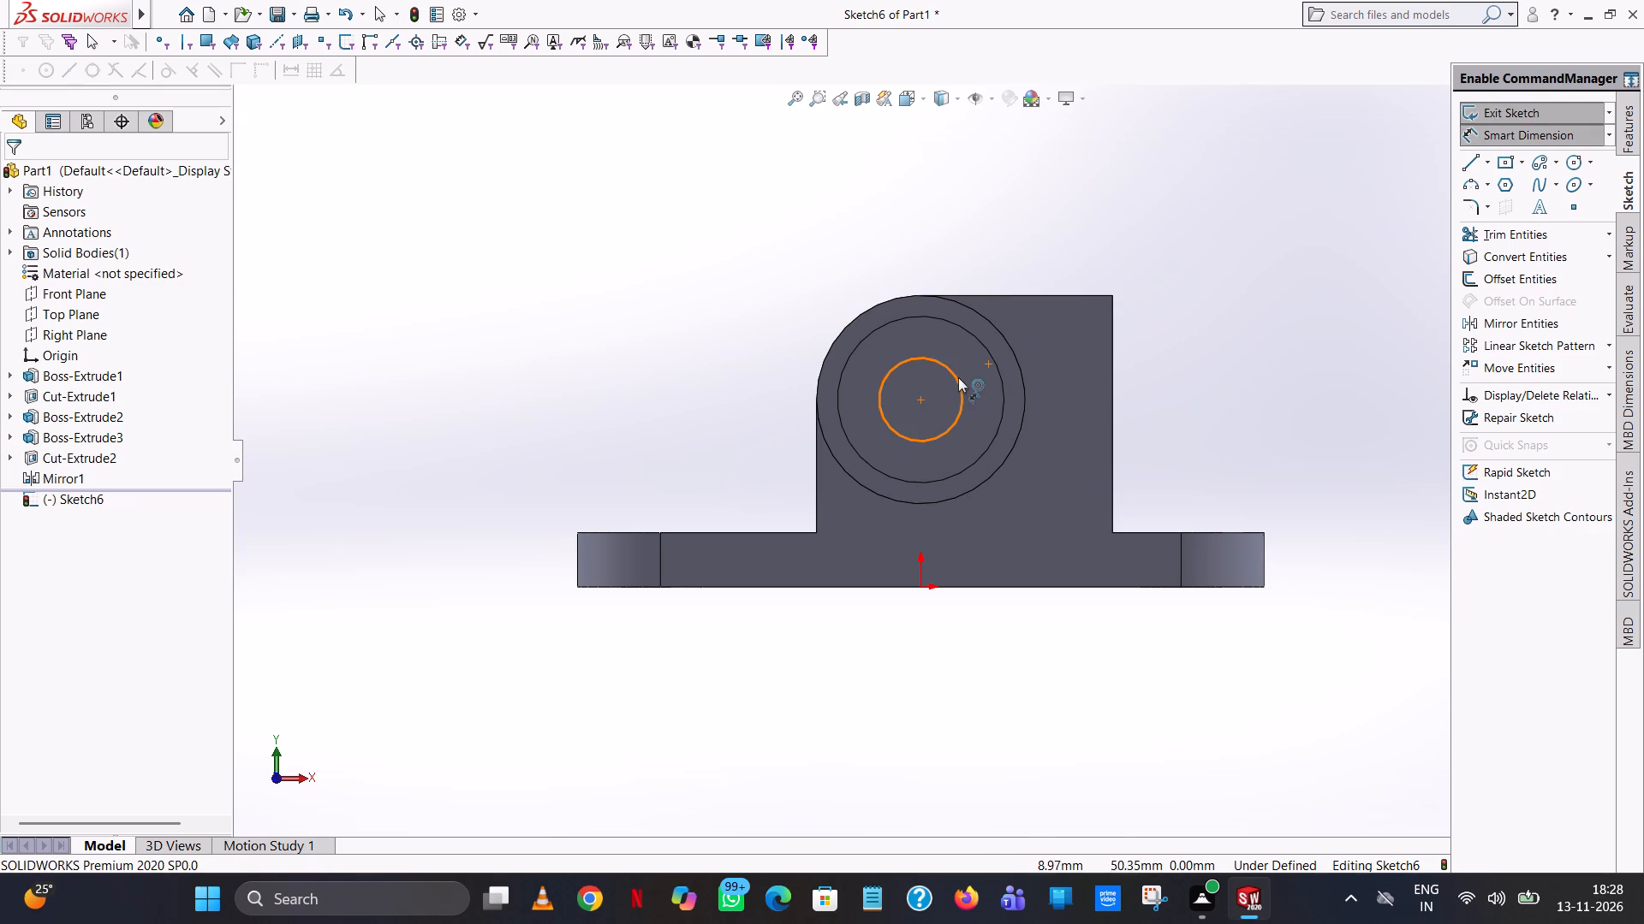
pyautogui.click(958, 377)
pyautogui.click(1117, 298)
pyautogui.click(1043, 271)
pyautogui.click(965, 219)
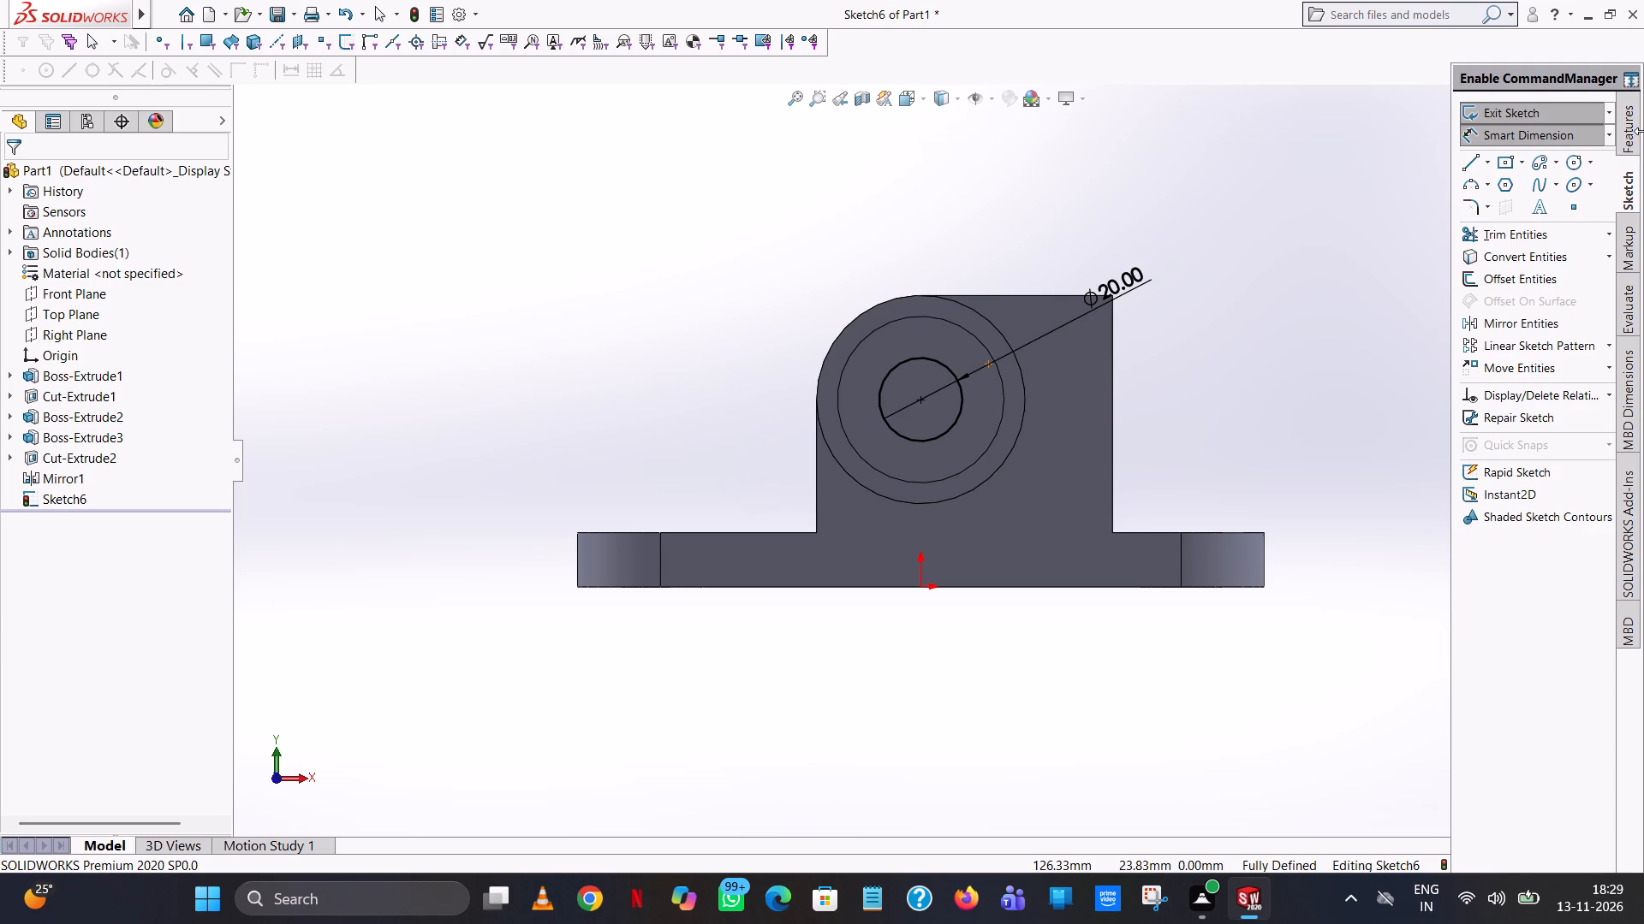
# Cut the recess-floor circle through the boss with a Blind Extruded Cut 124 mm deep.
pyautogui.click(1621, 137)
pyautogui.click(1524, 224)
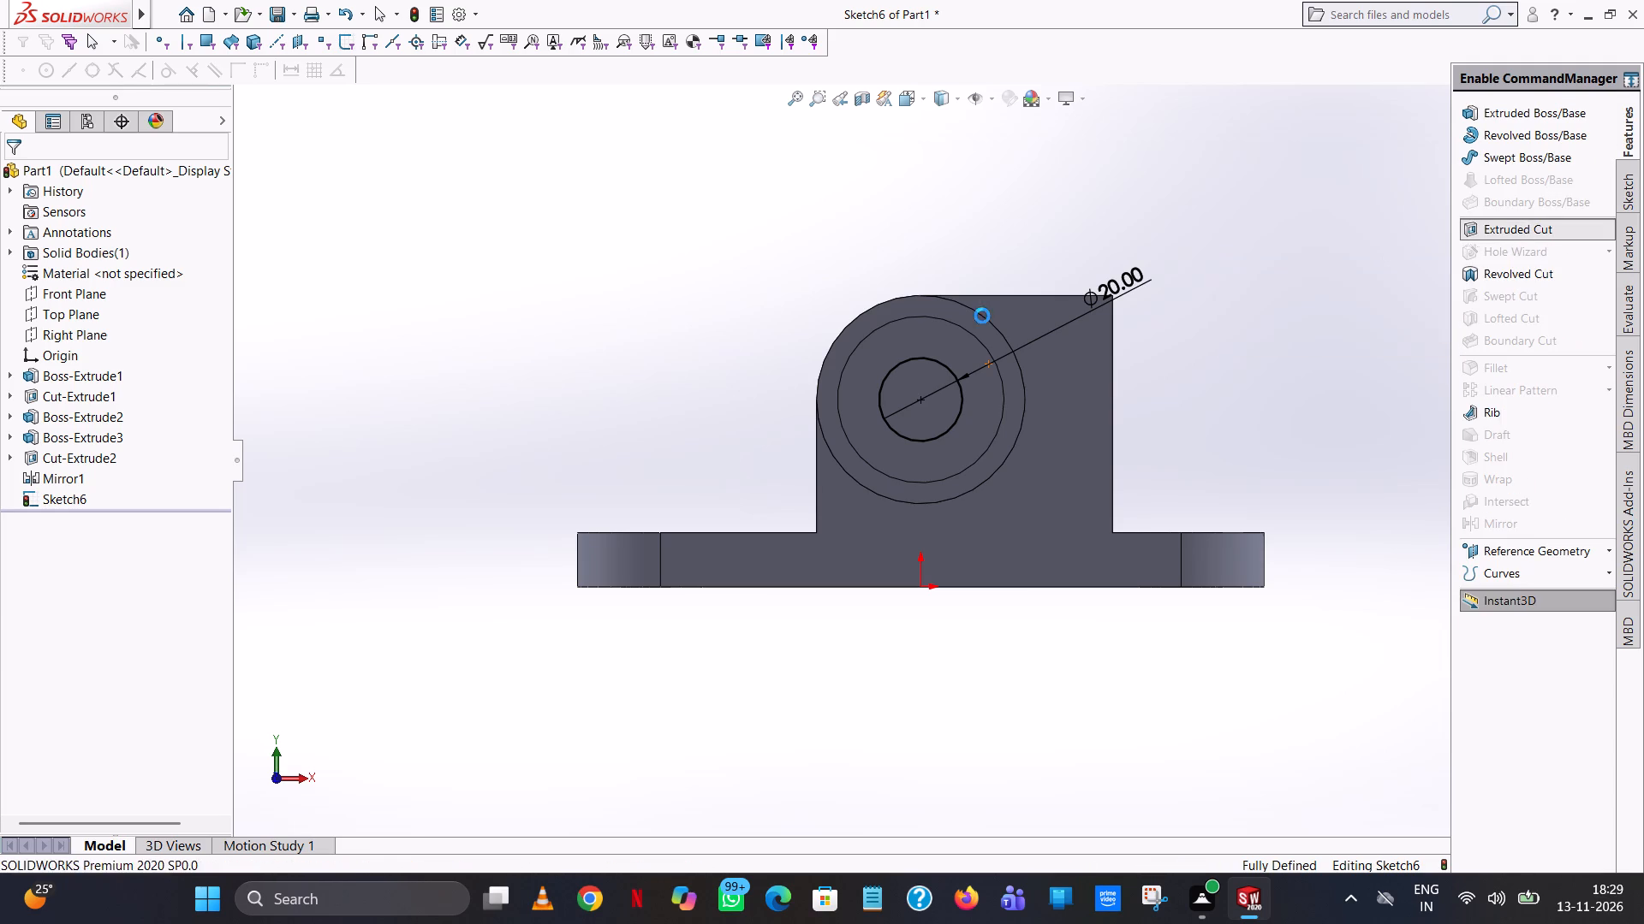
pyautogui.moveTo(1210, 402); pyautogui.dragTo(1013, 538, button='middle')
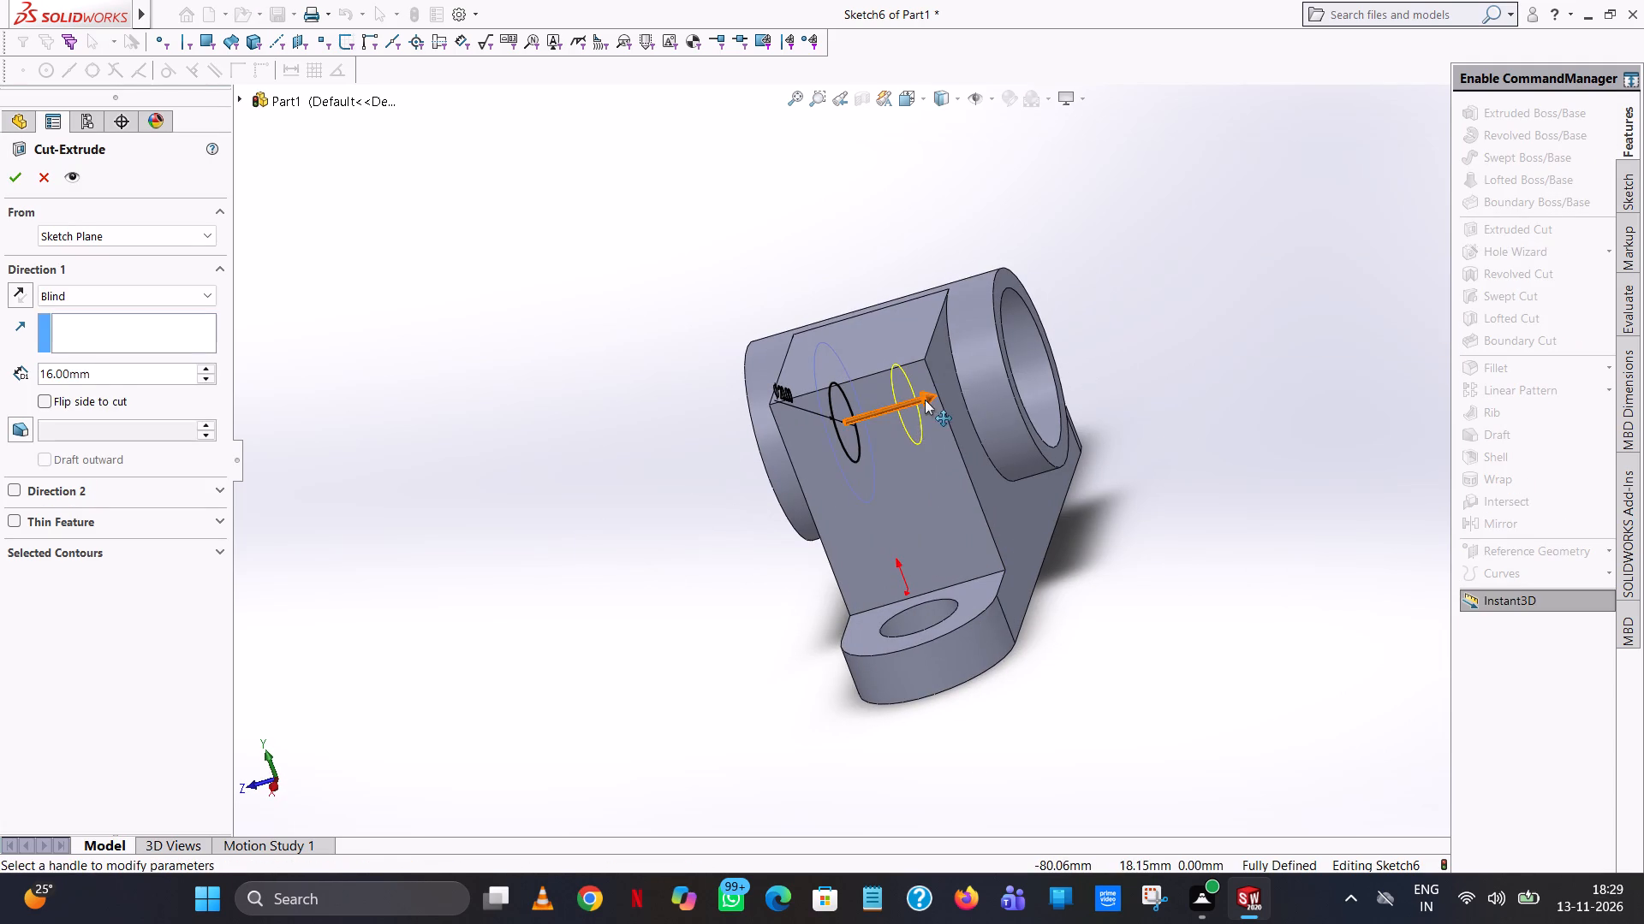
pyautogui.moveTo(925, 400); pyautogui.dragTo(1315, 307)
pyautogui.click(16, 187)
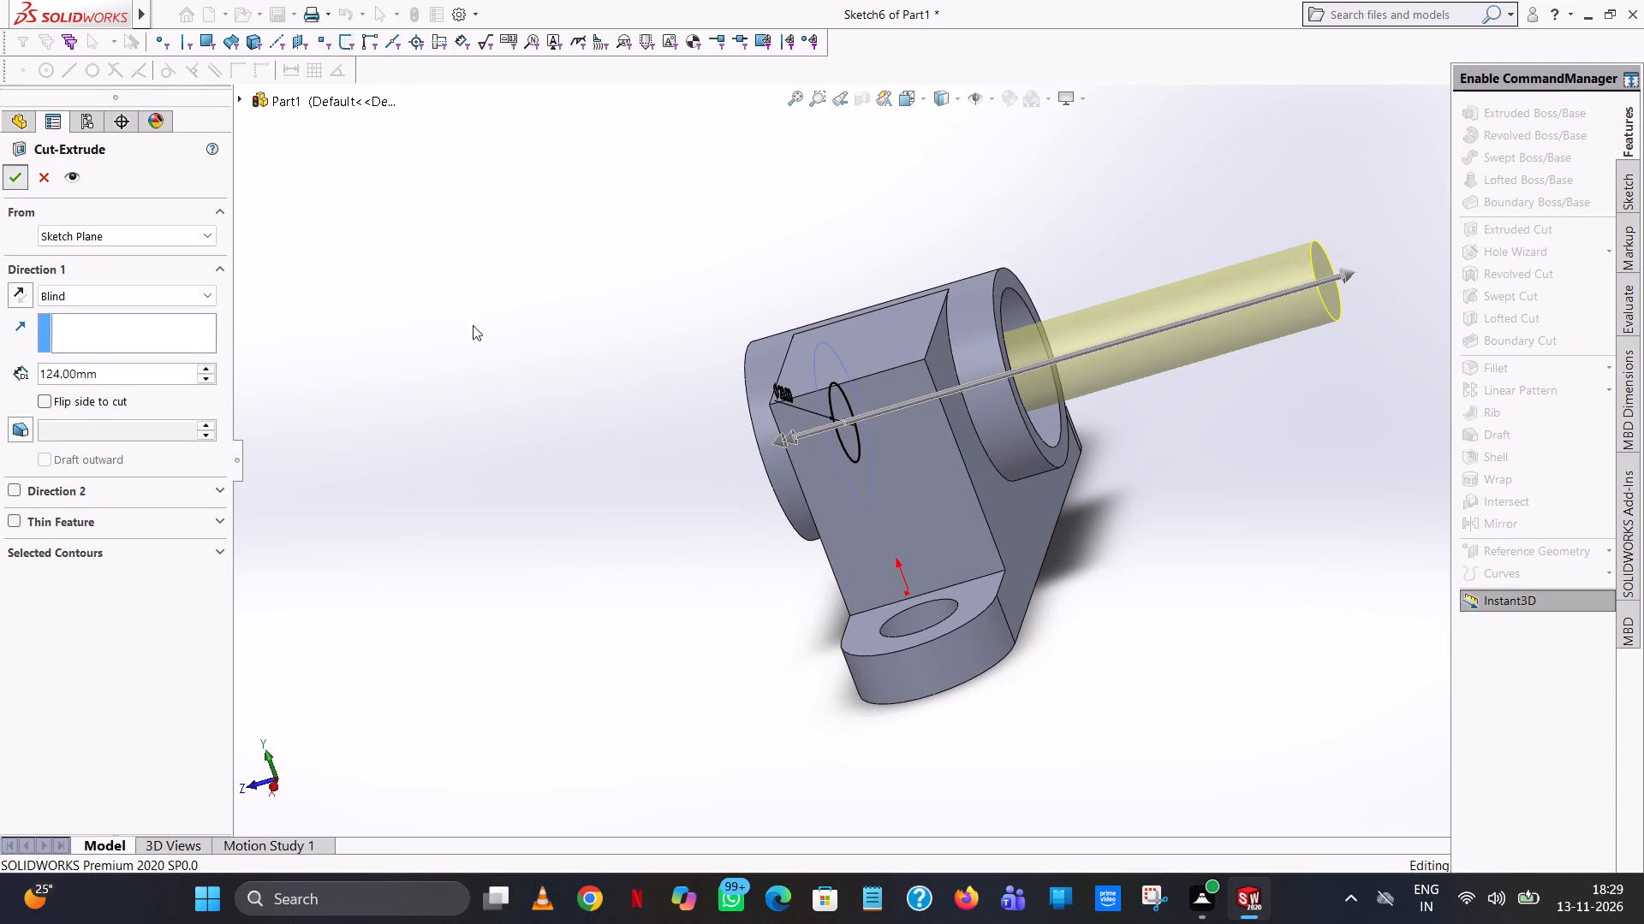
pyautogui.click(567, 489)
# Start an Extruded Cut sketch on the support block's top face and draw a 16 mm horizontal line from the origin across the block.
pyautogui.scroll(1, 647, 464)
pyautogui.moveTo(648, 464); pyautogui.dragTo(922, 462, button='middle')
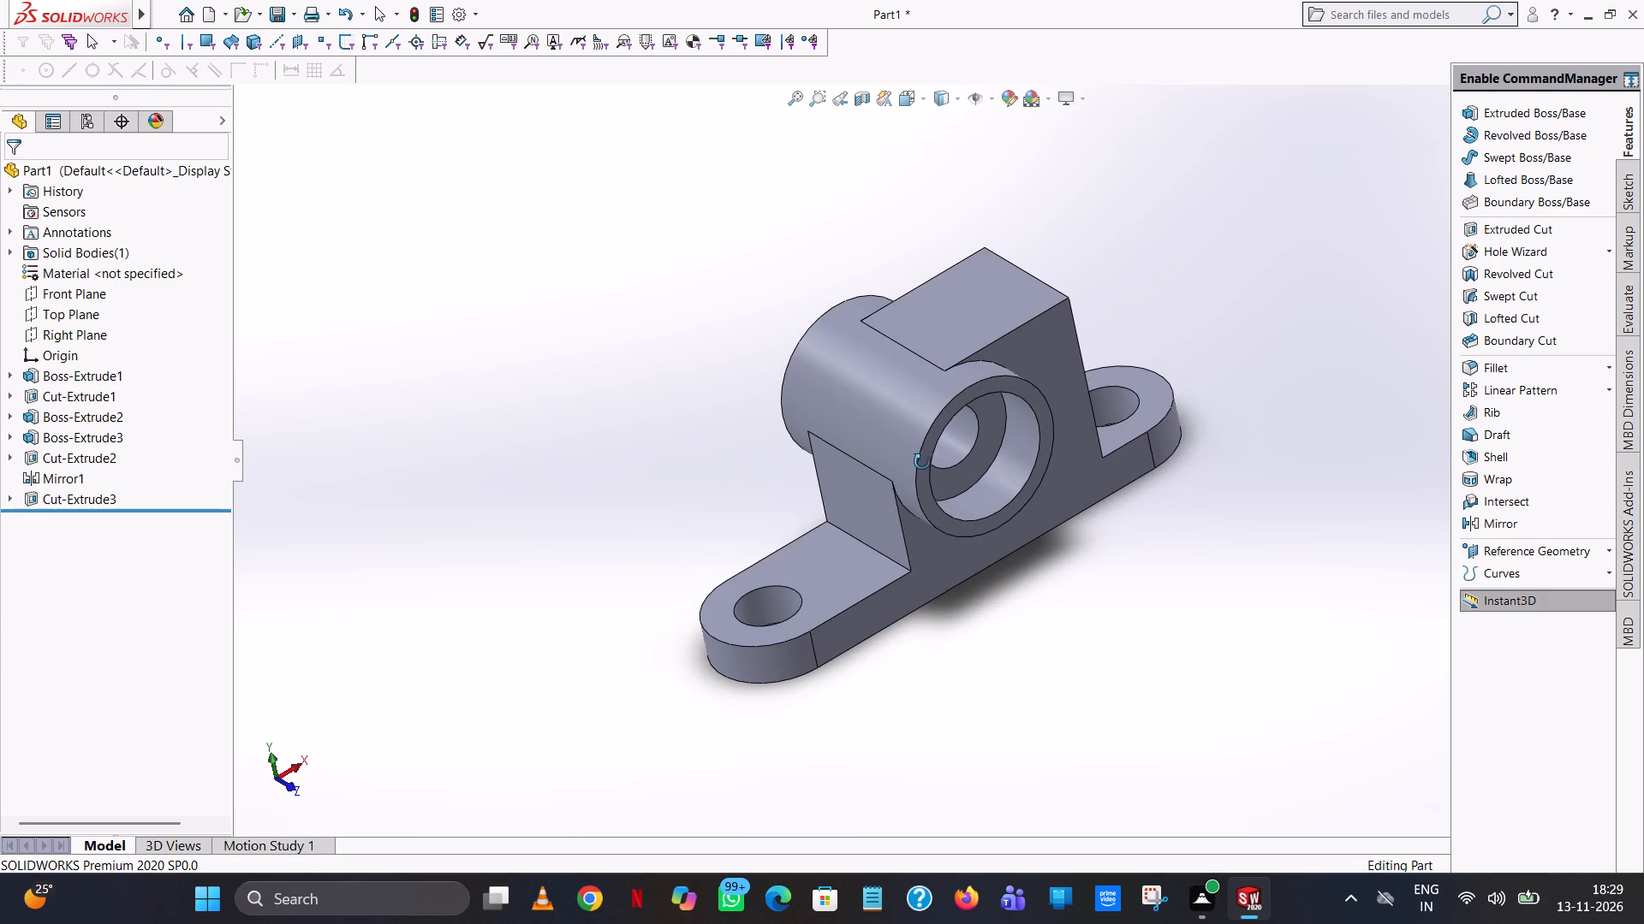
pyautogui.moveTo(922, 462); pyautogui.dragTo(921, 465, button='middle')
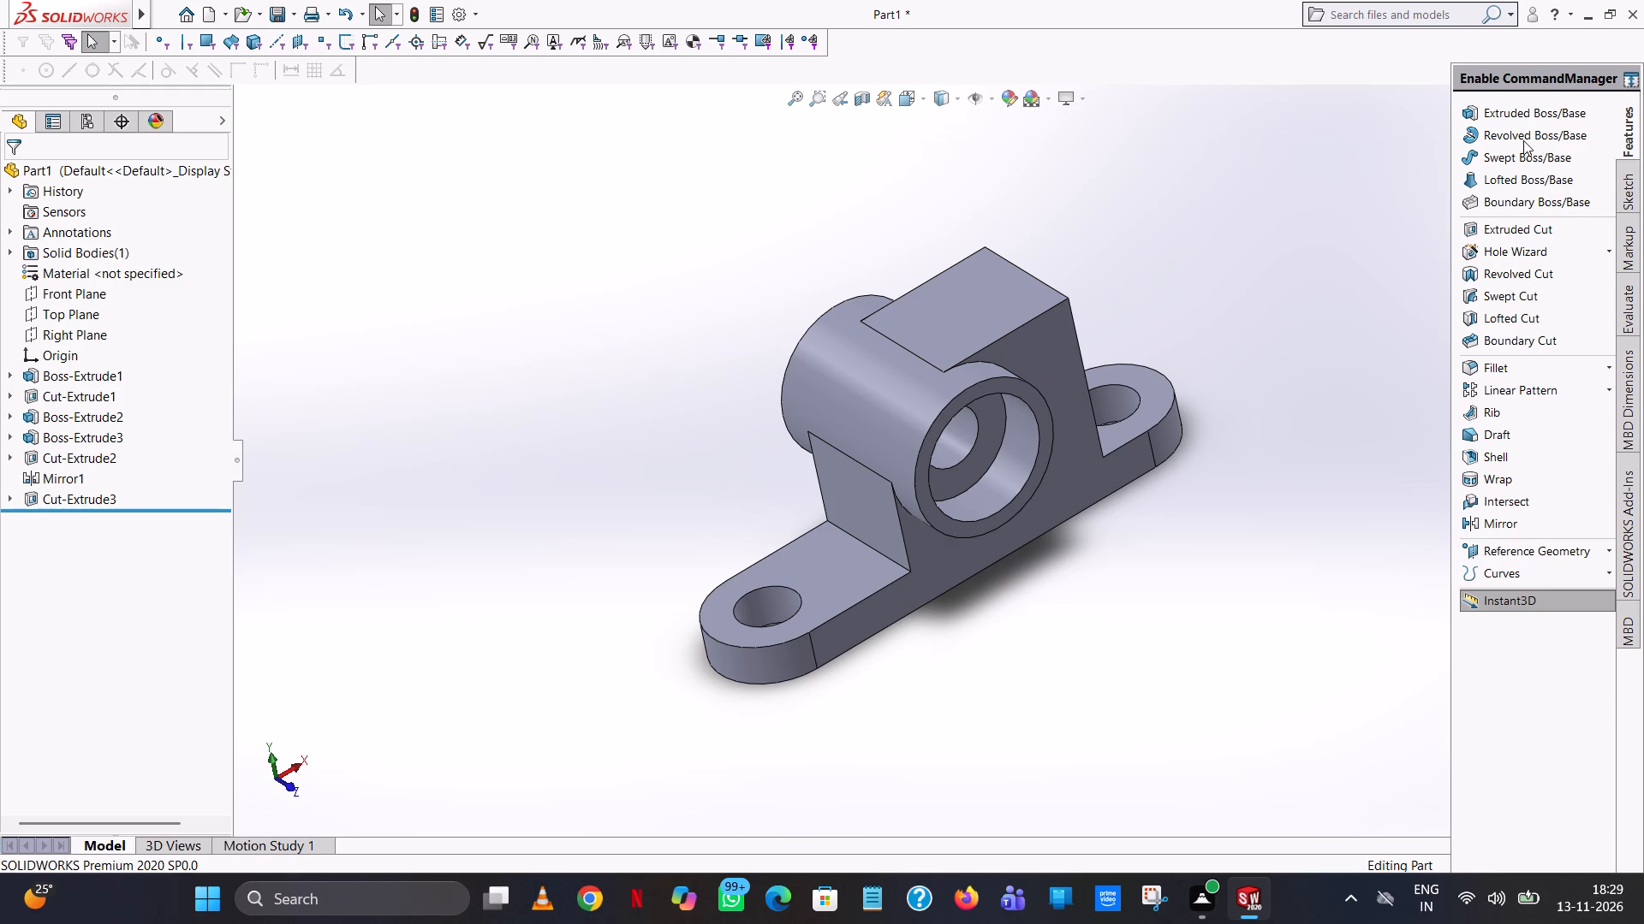
pyautogui.click(1539, 228)
pyautogui.click(946, 317)
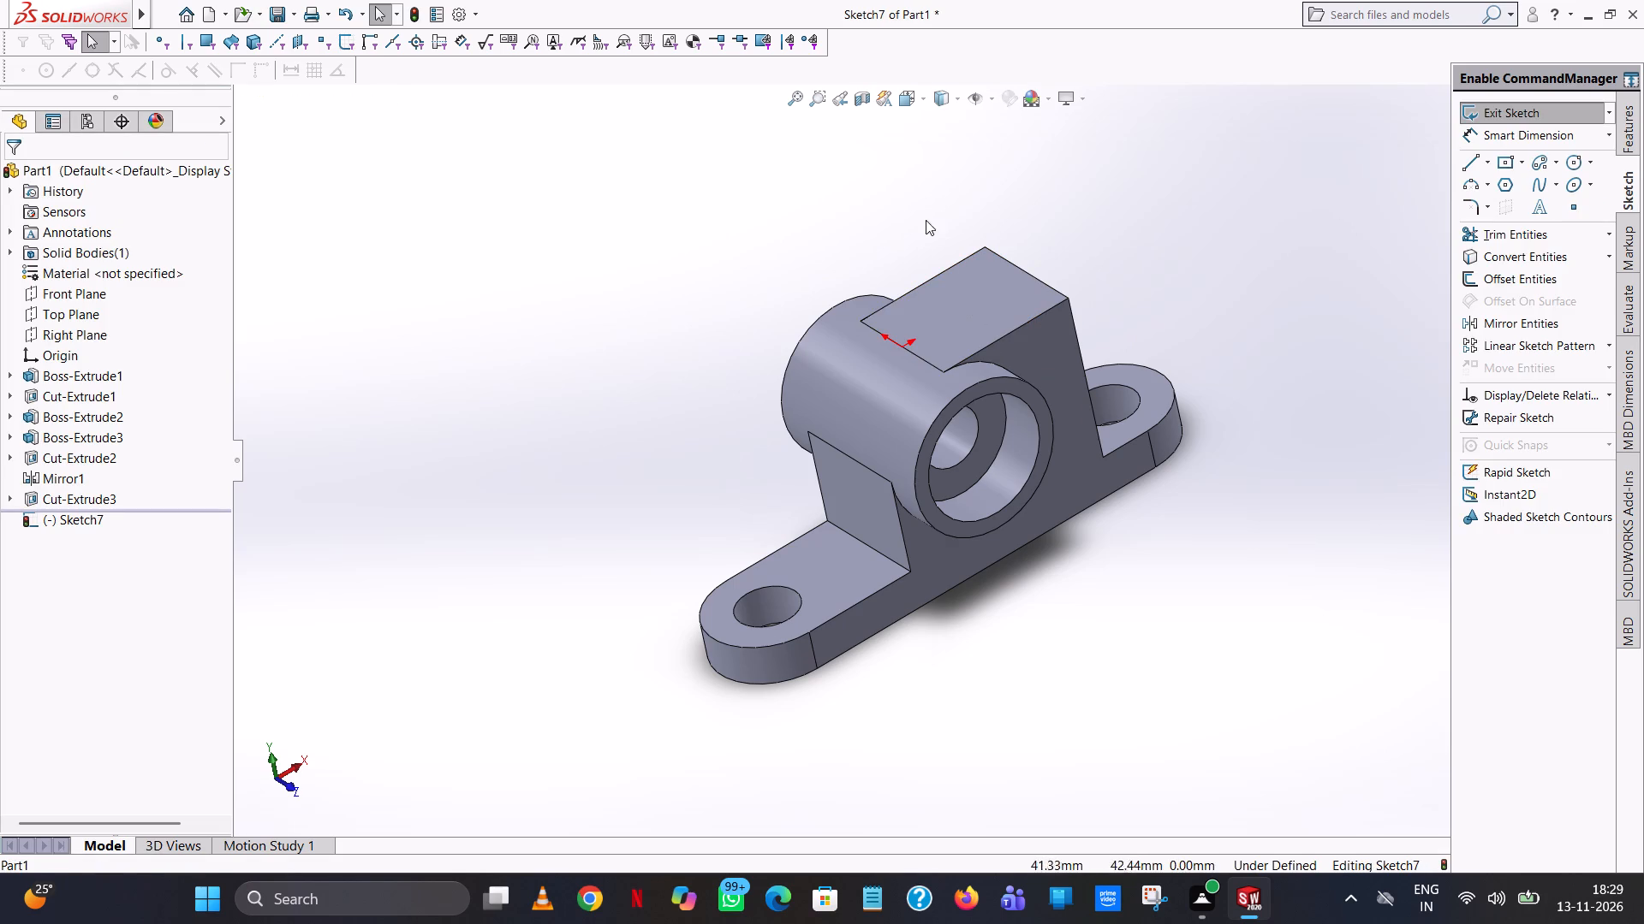
pyautogui.click(924, 100)
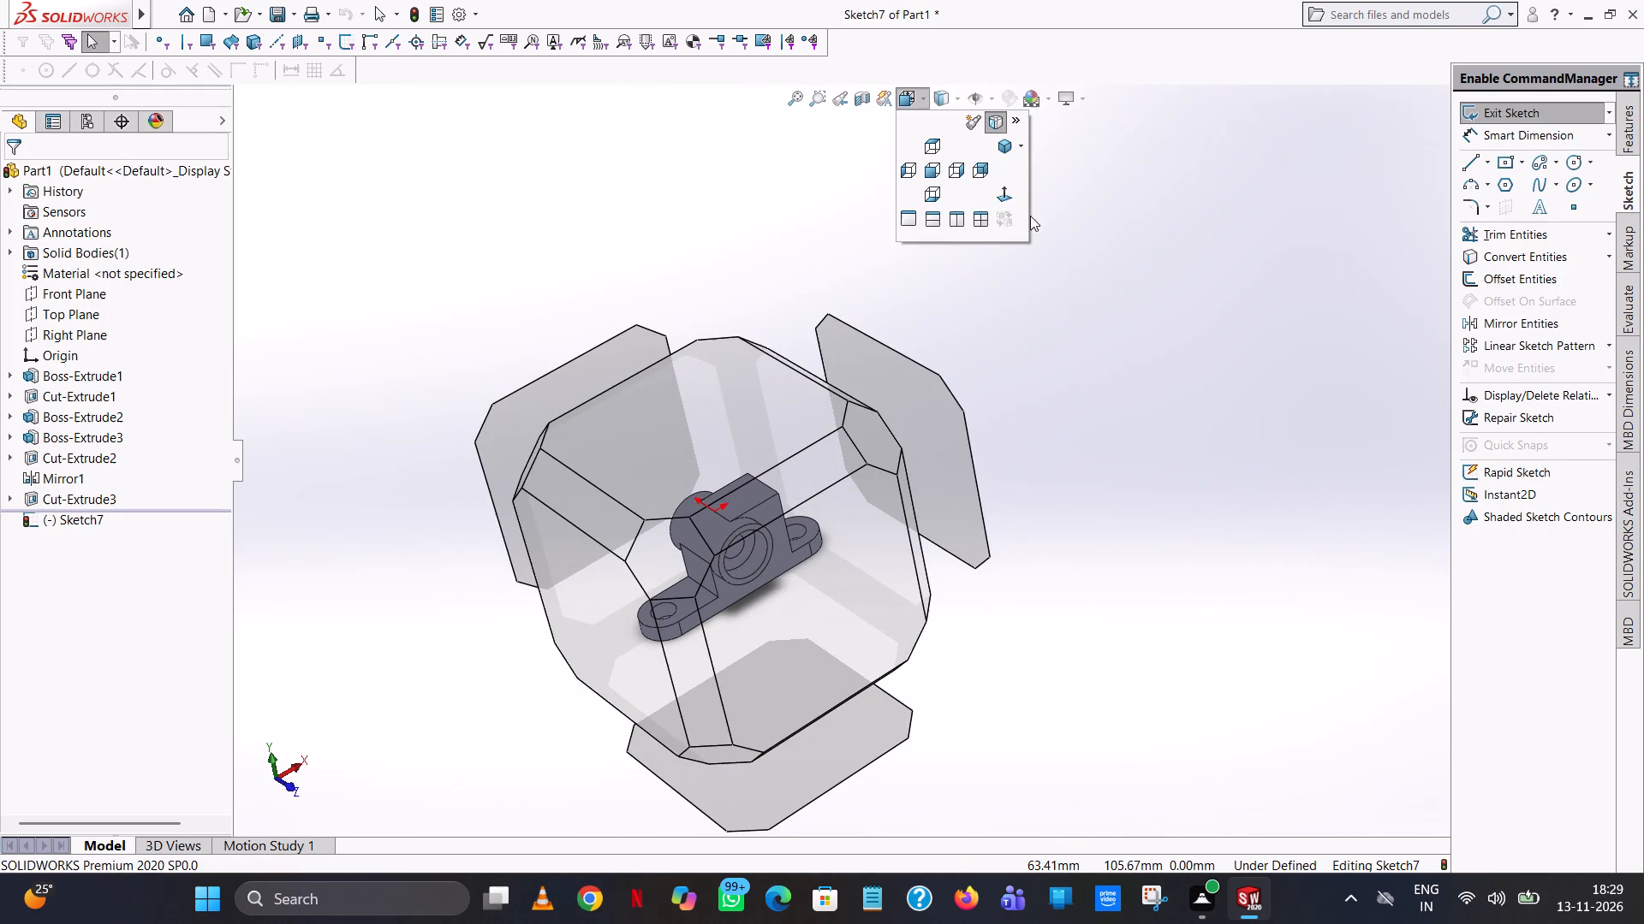
pyautogui.click(1006, 198)
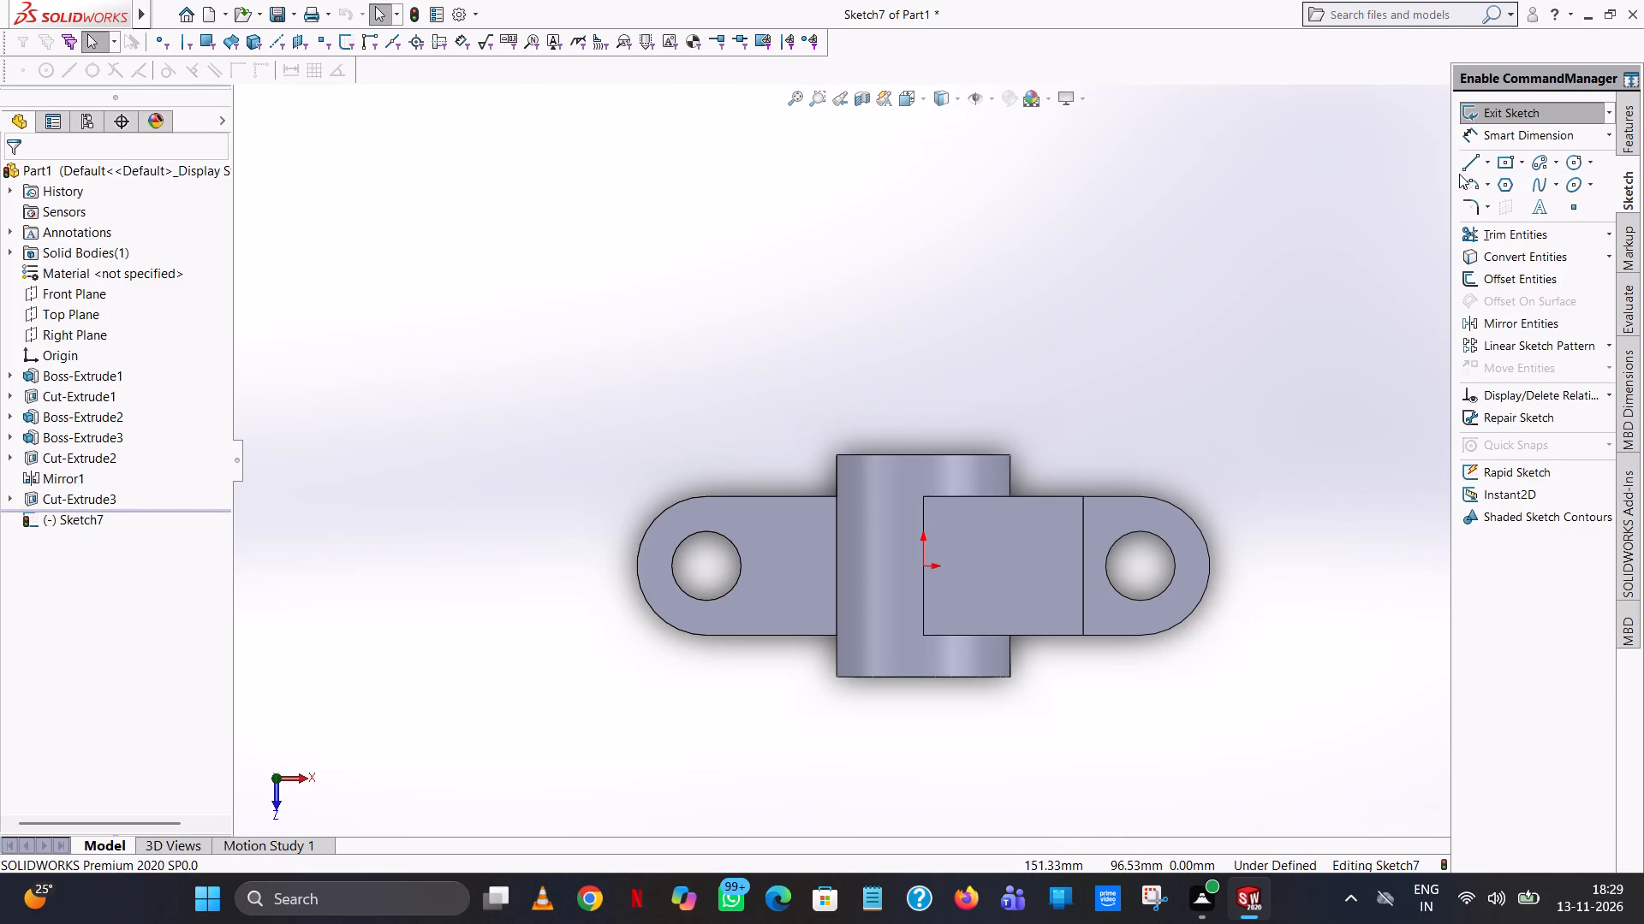
pyautogui.click(1459, 164)
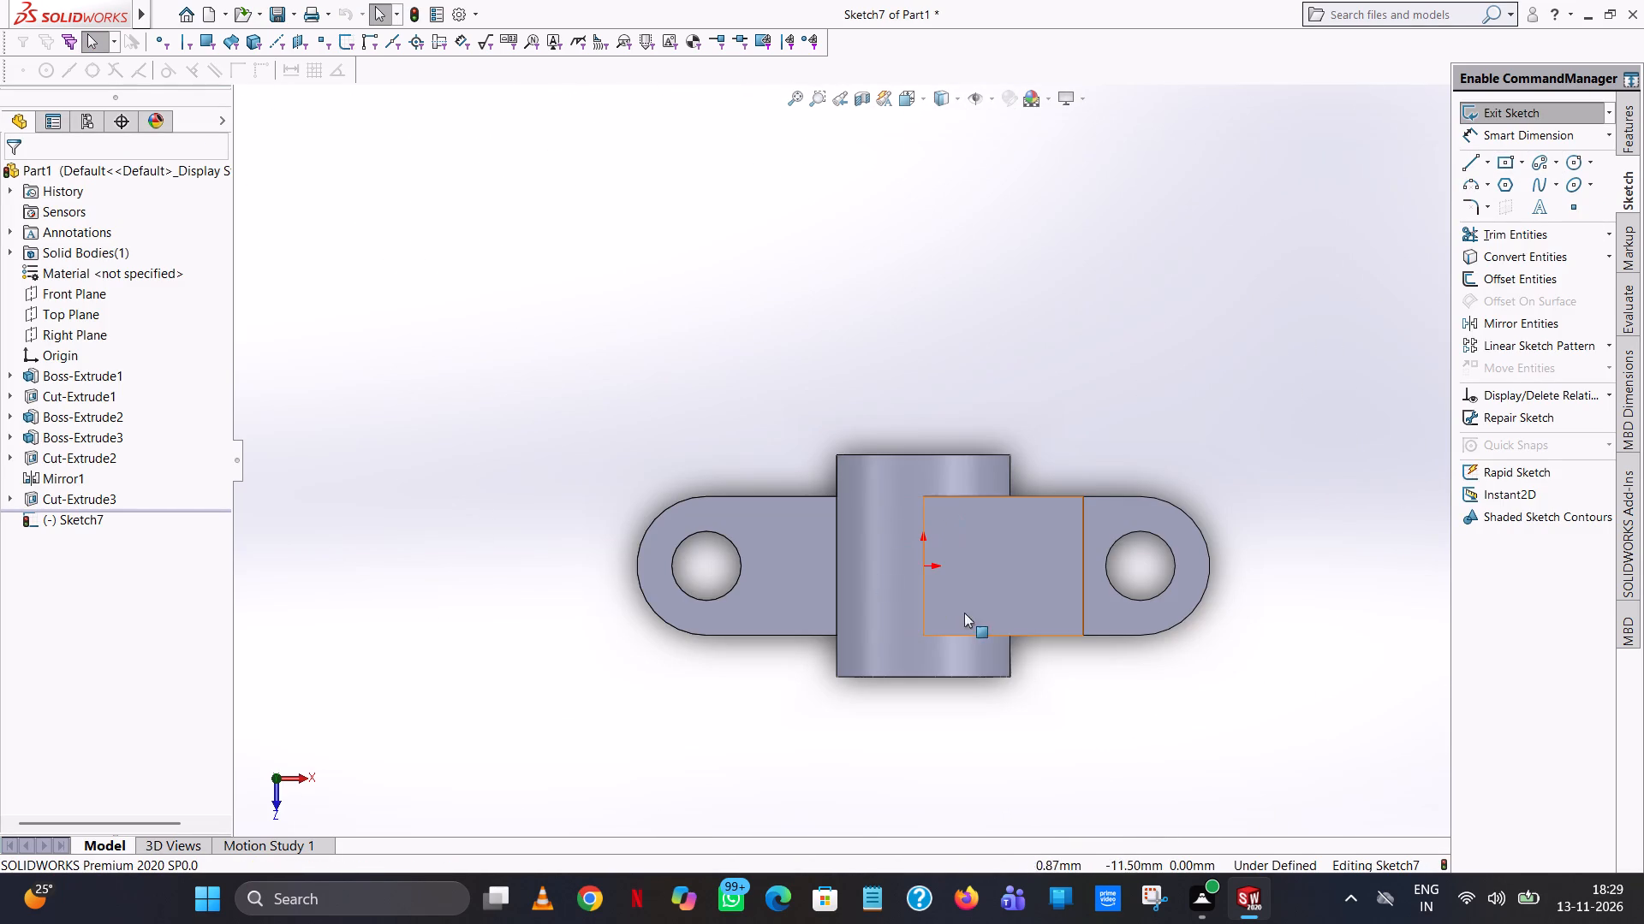
pyautogui.click(1476, 164)
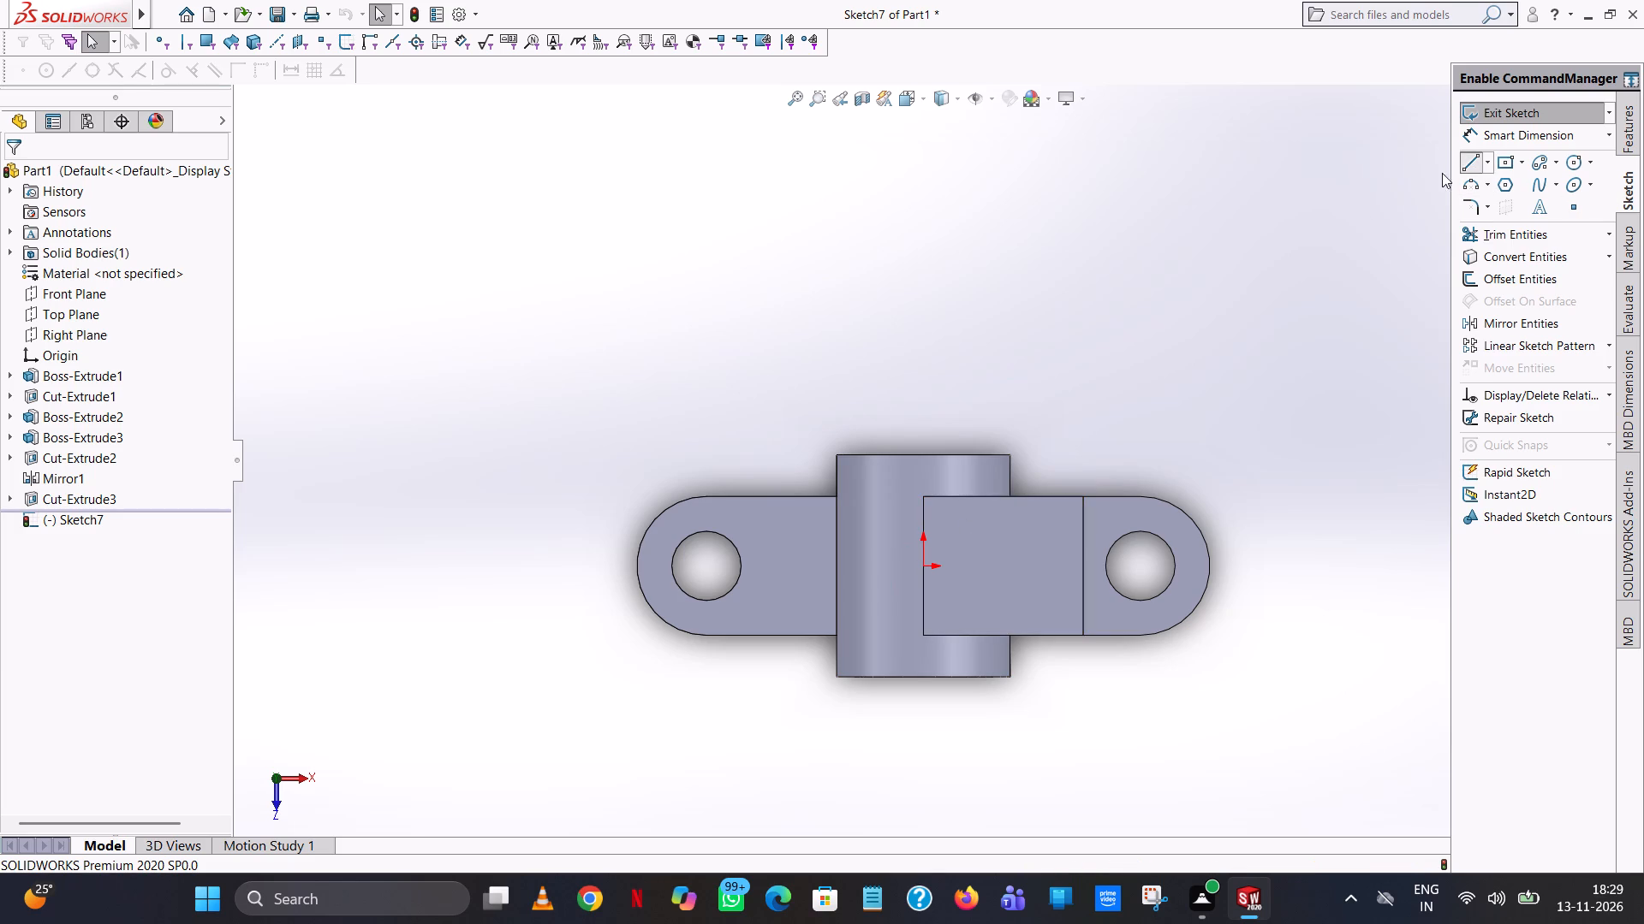
pyautogui.click(923, 564)
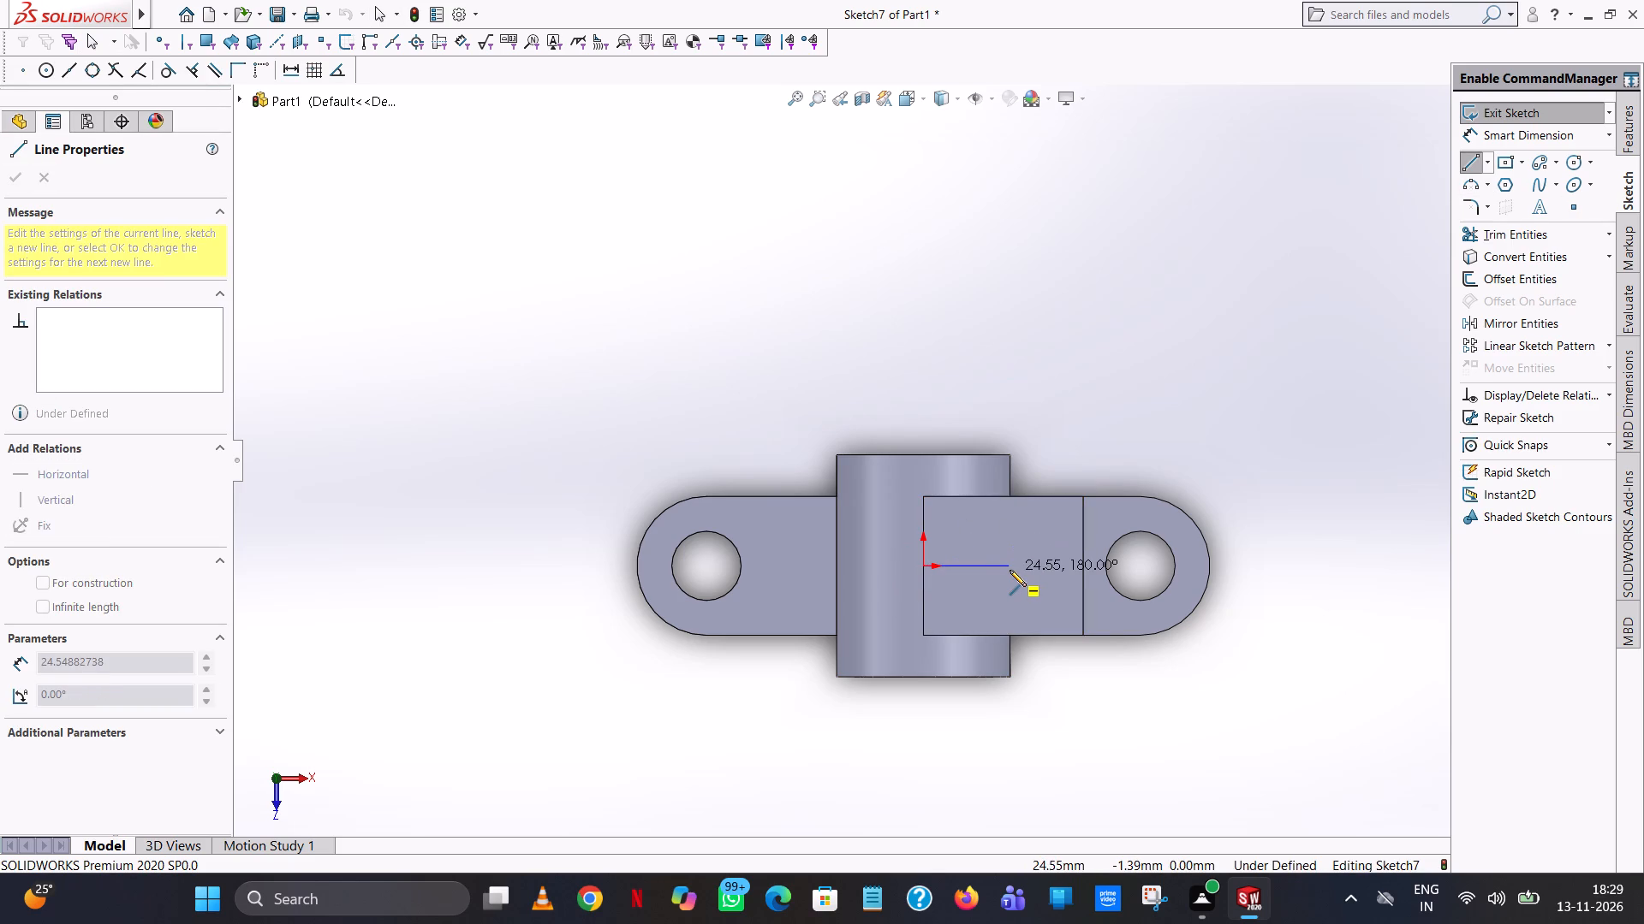
pyautogui.click(1010, 570)
pyautogui.write('16')
pyautogui.press('Return')
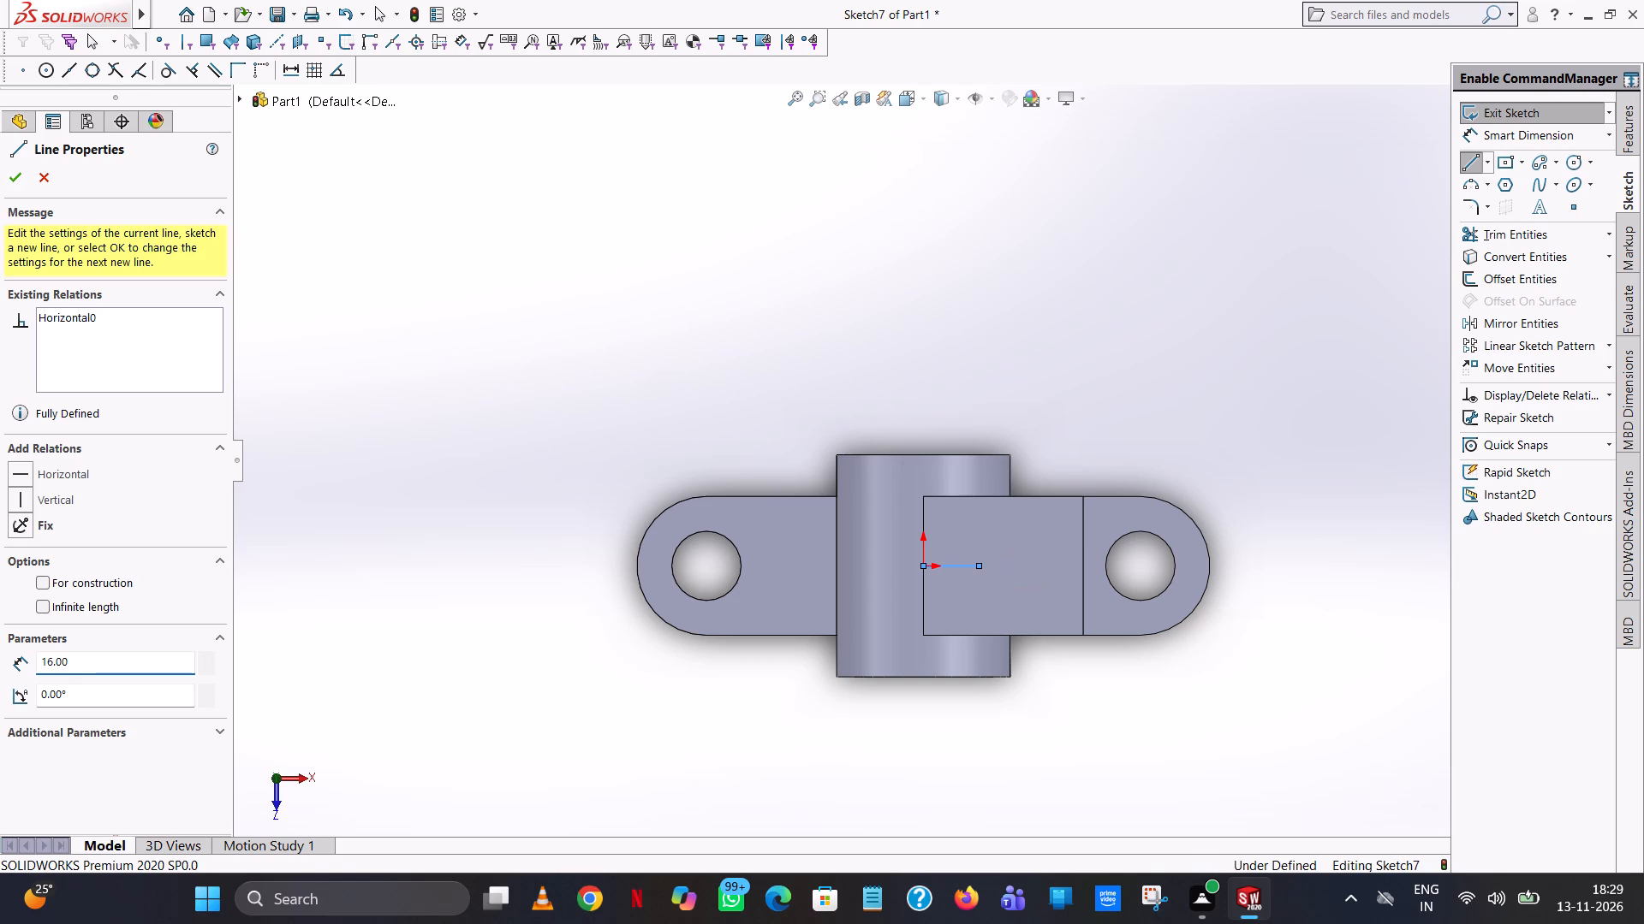
# Draw a circle of 8 mm radius centred on the free end of the 16 mm line.
pyautogui.rightClick(1010, 570)
pyautogui.click(1057, 584)
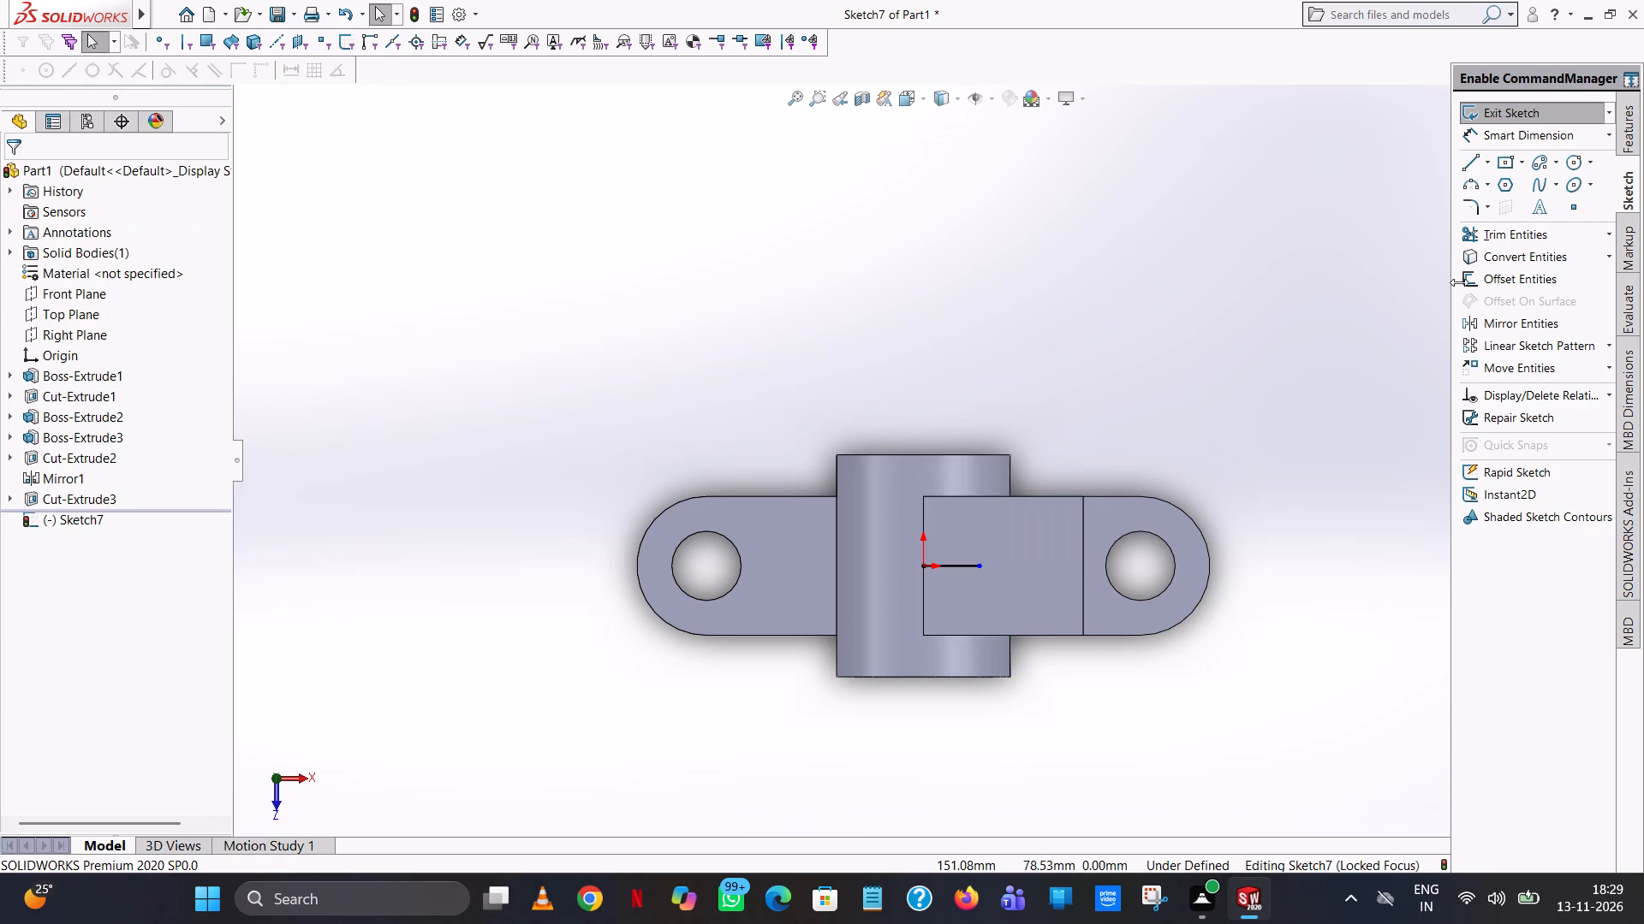
pyautogui.click(1572, 162)
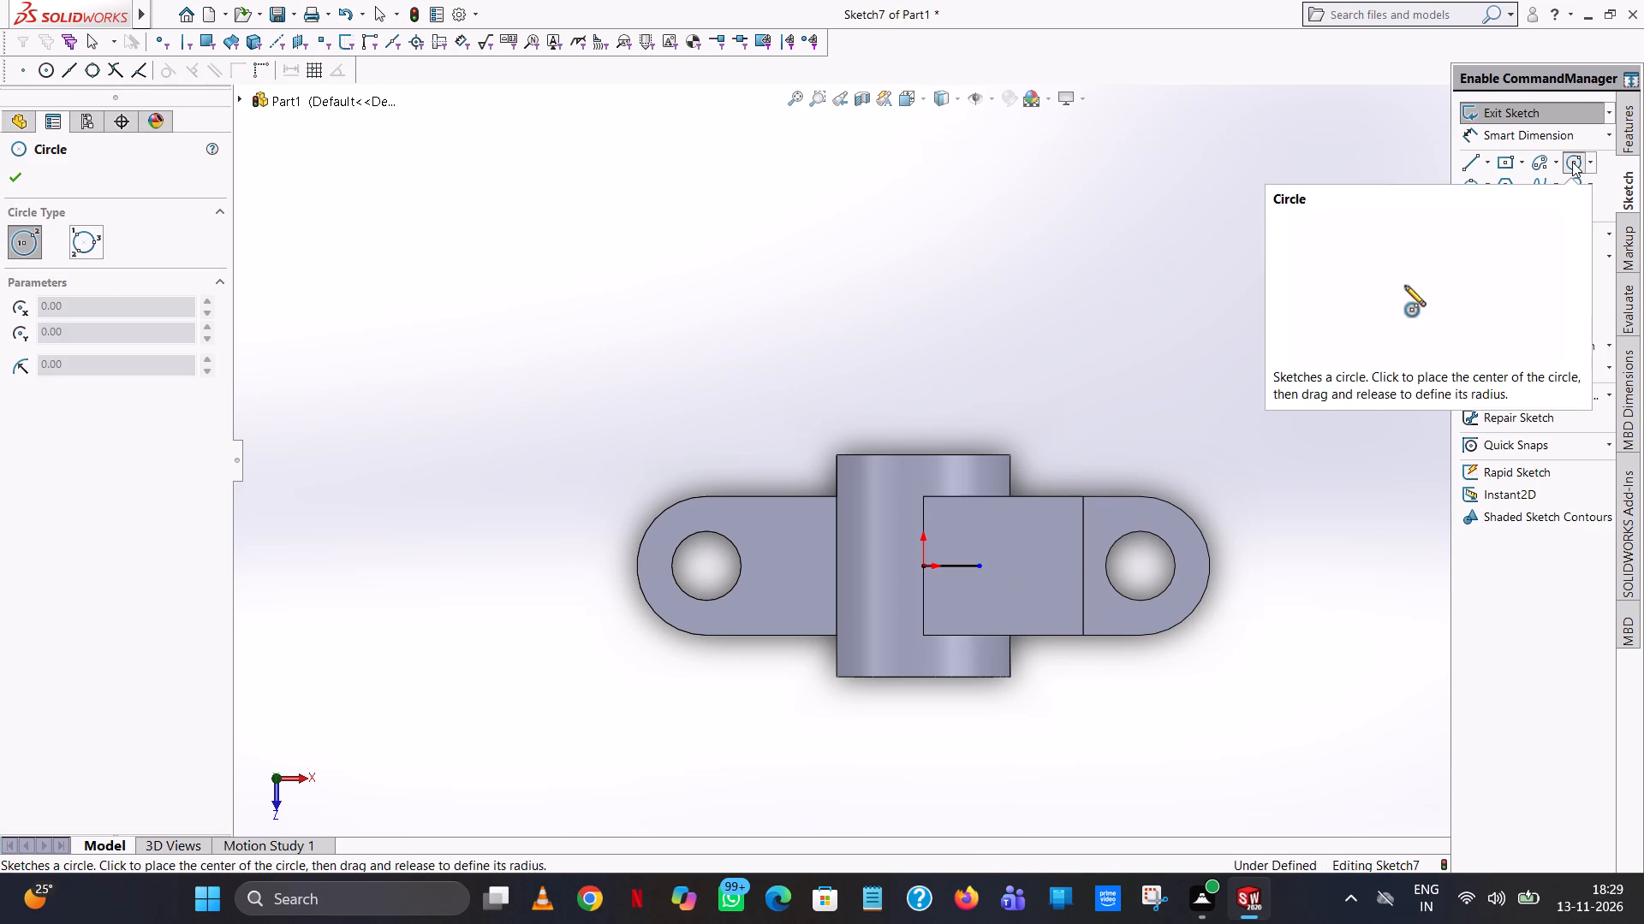
pyautogui.click(977, 568)
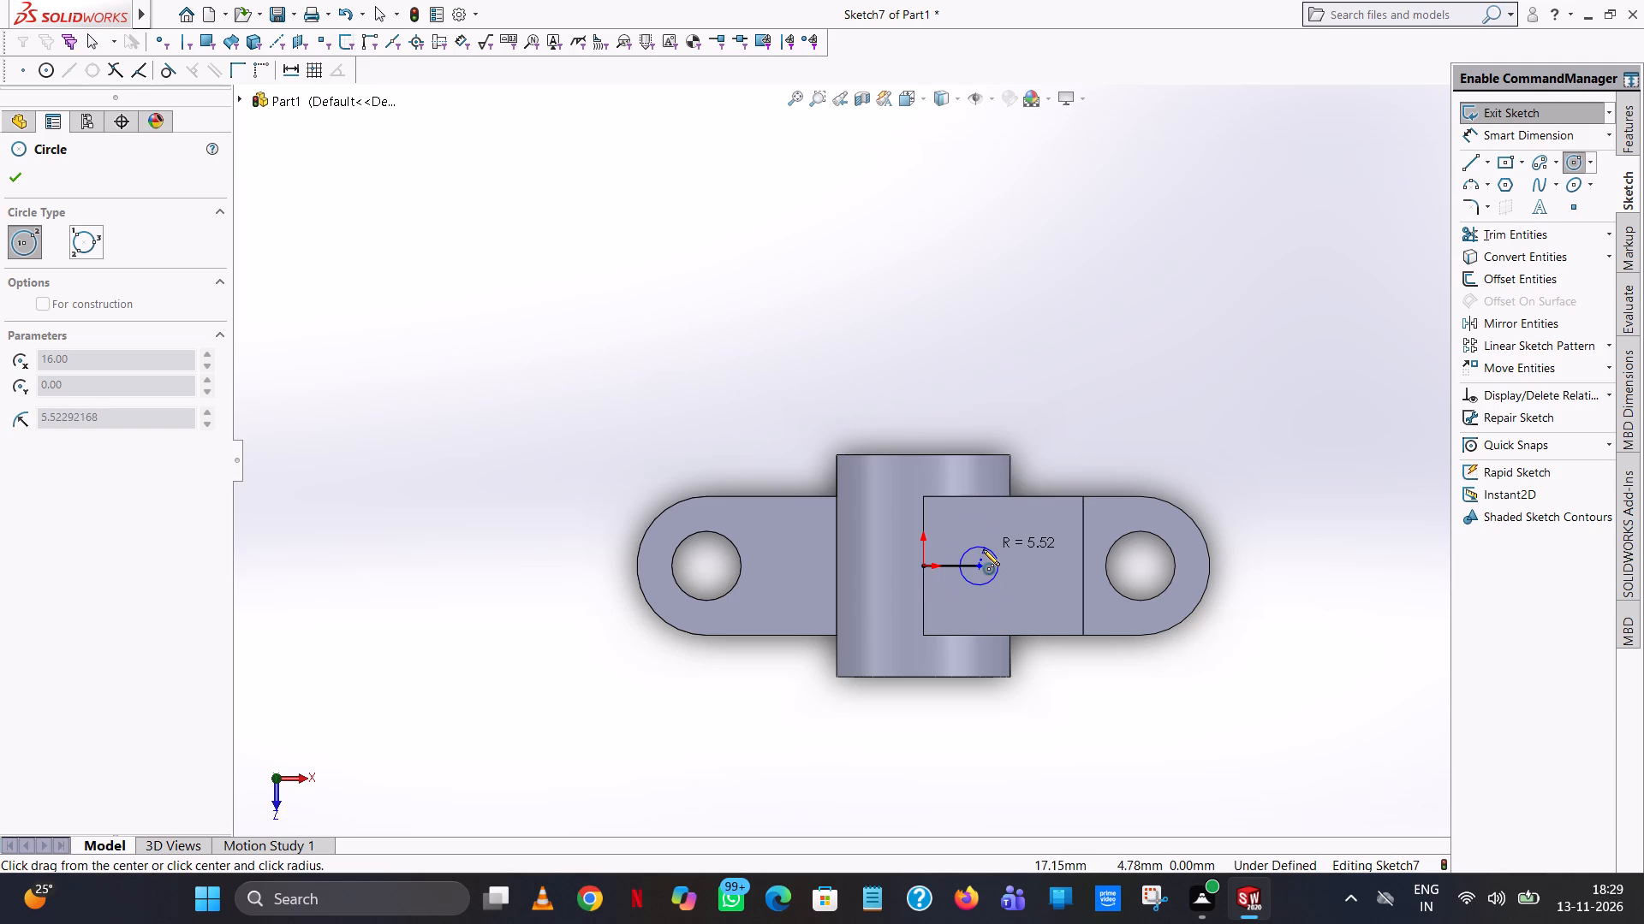
pyautogui.click(983, 549)
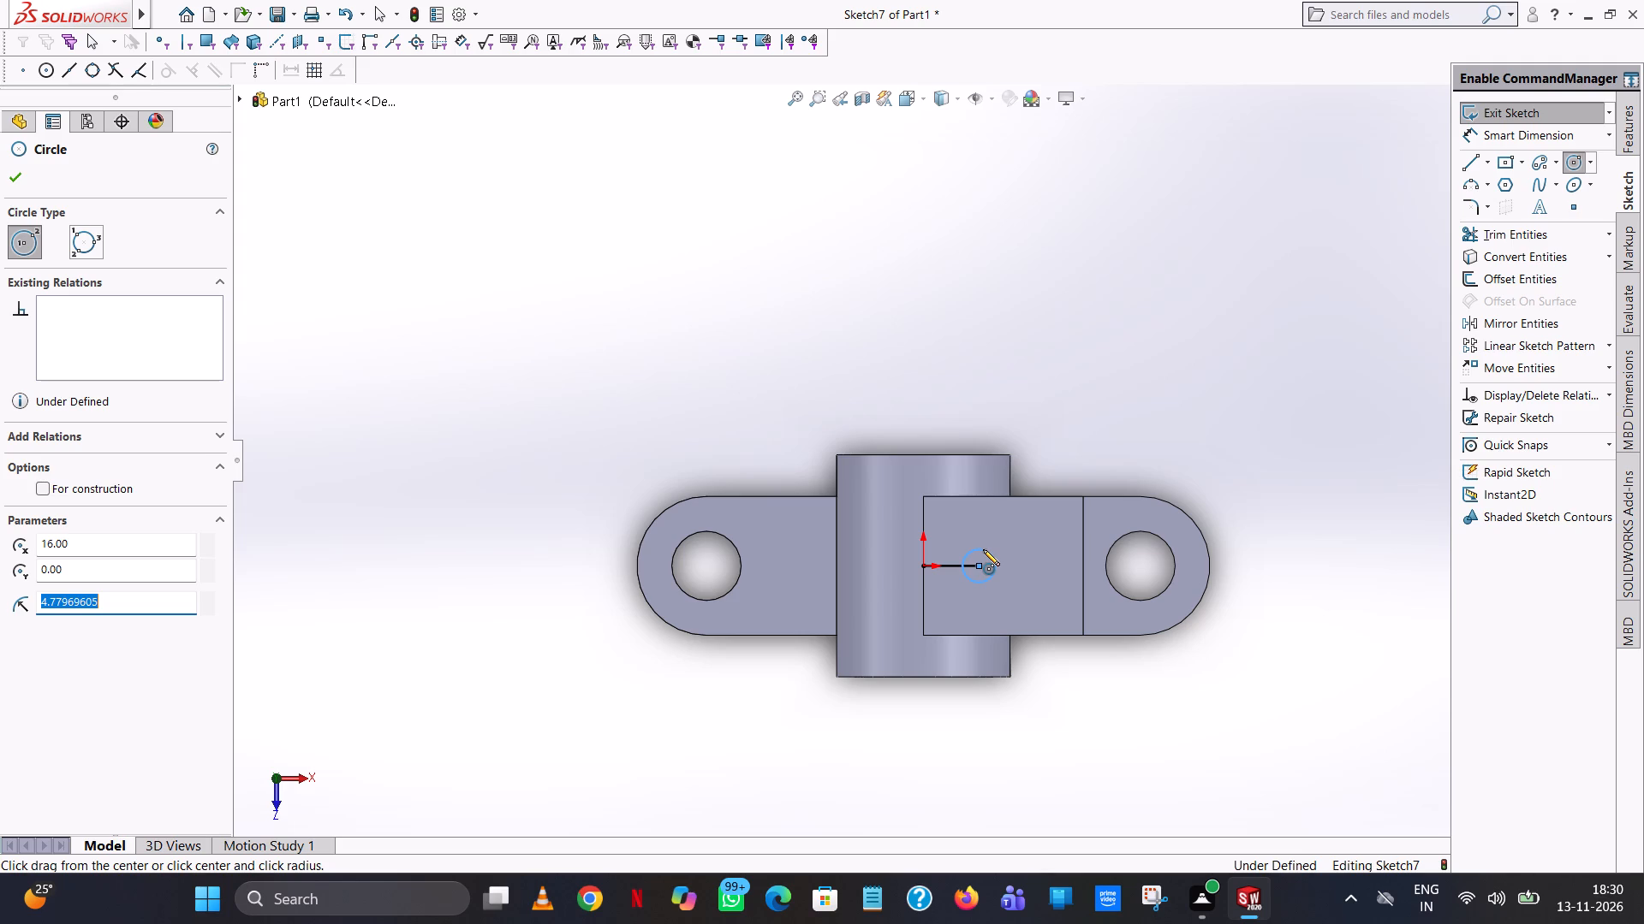
pyautogui.press('8')
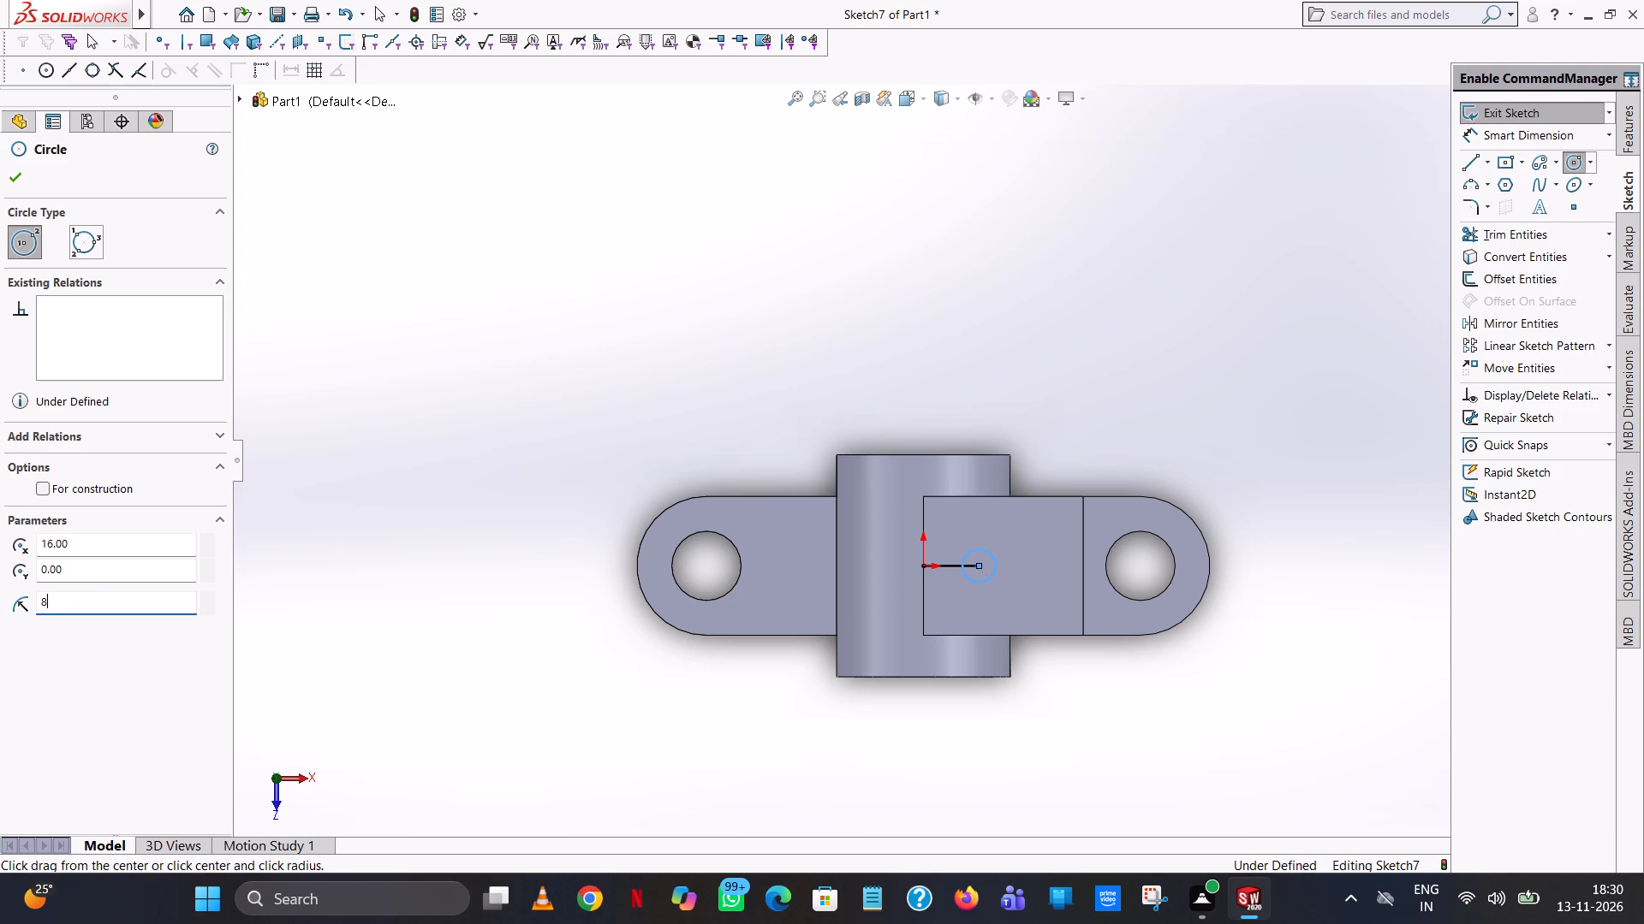
pyautogui.press('Return')
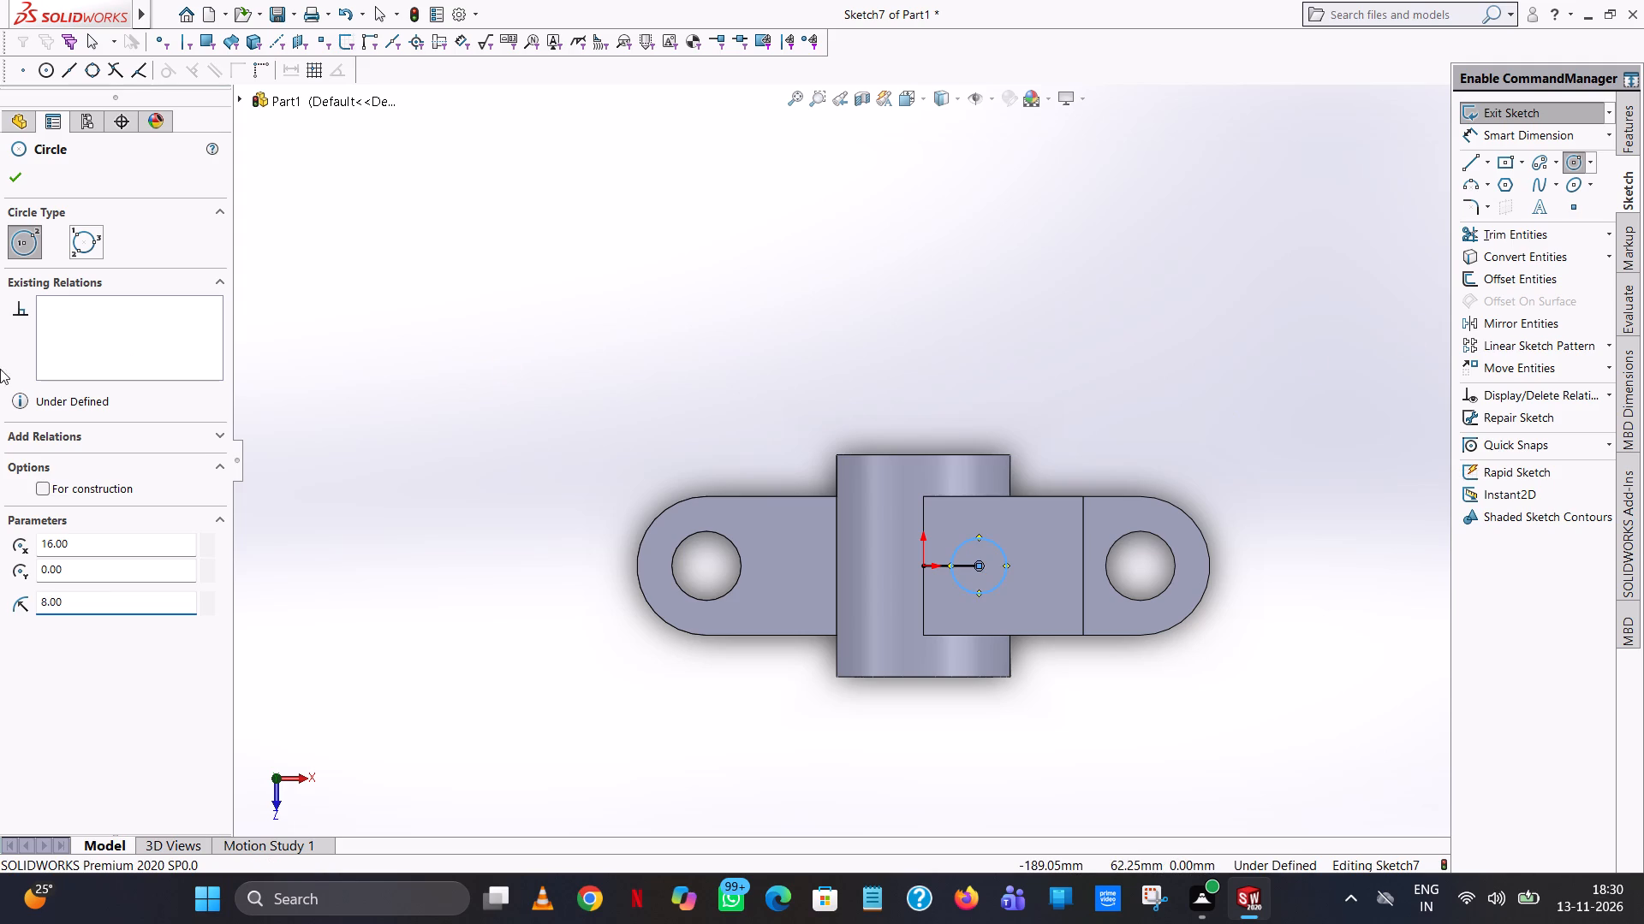
pyautogui.click(6, 175)
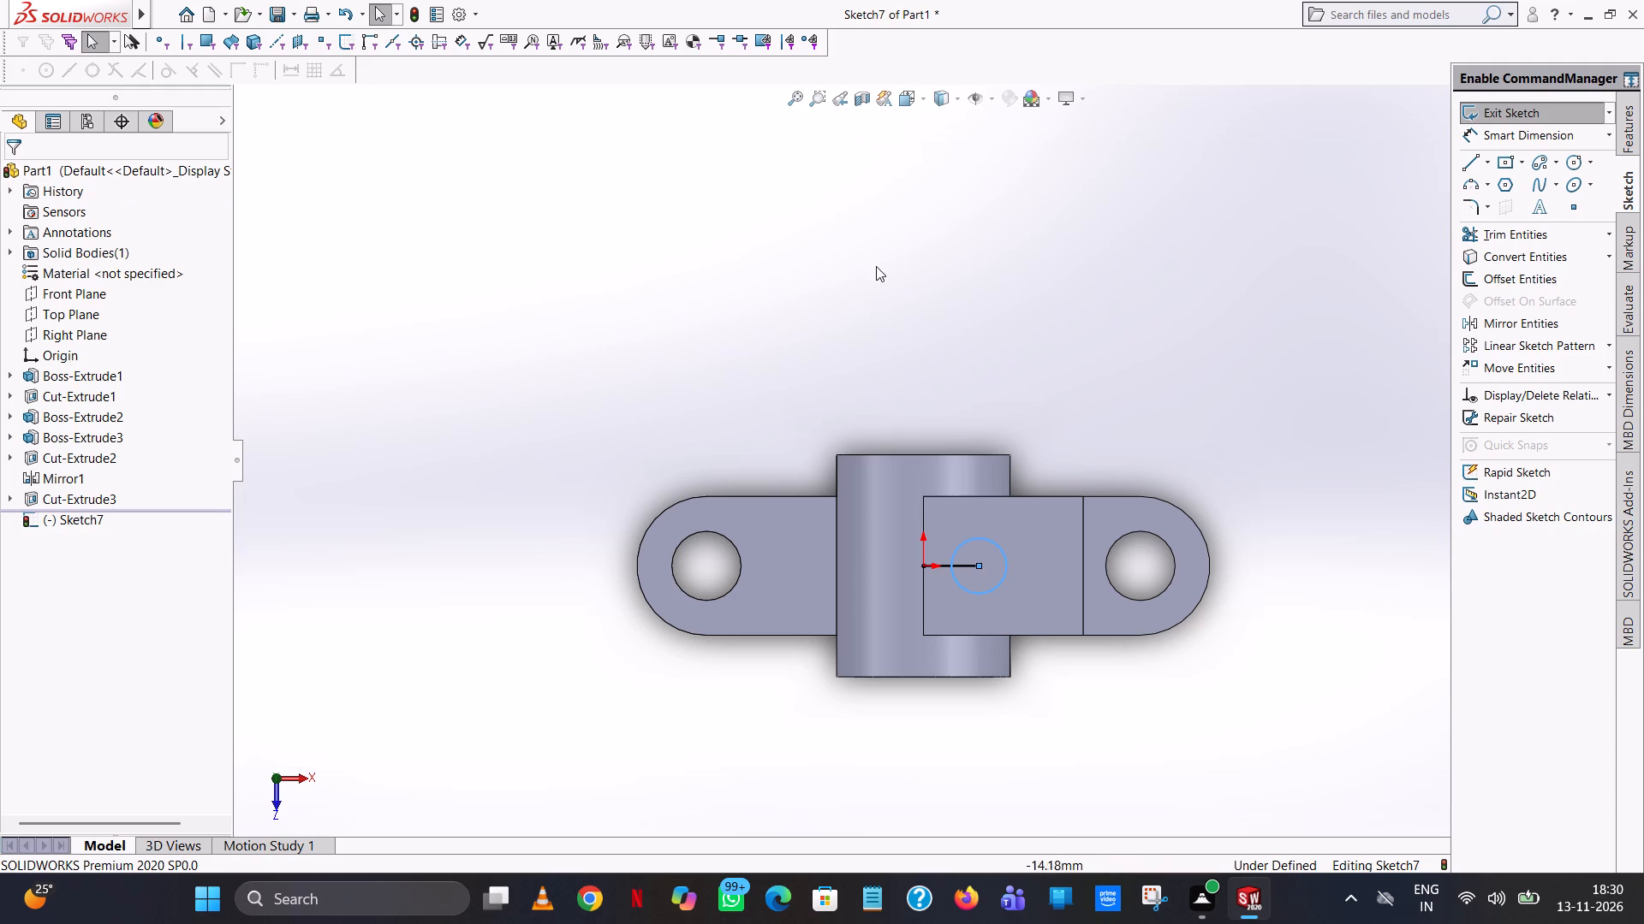
pyautogui.click(1292, 399)
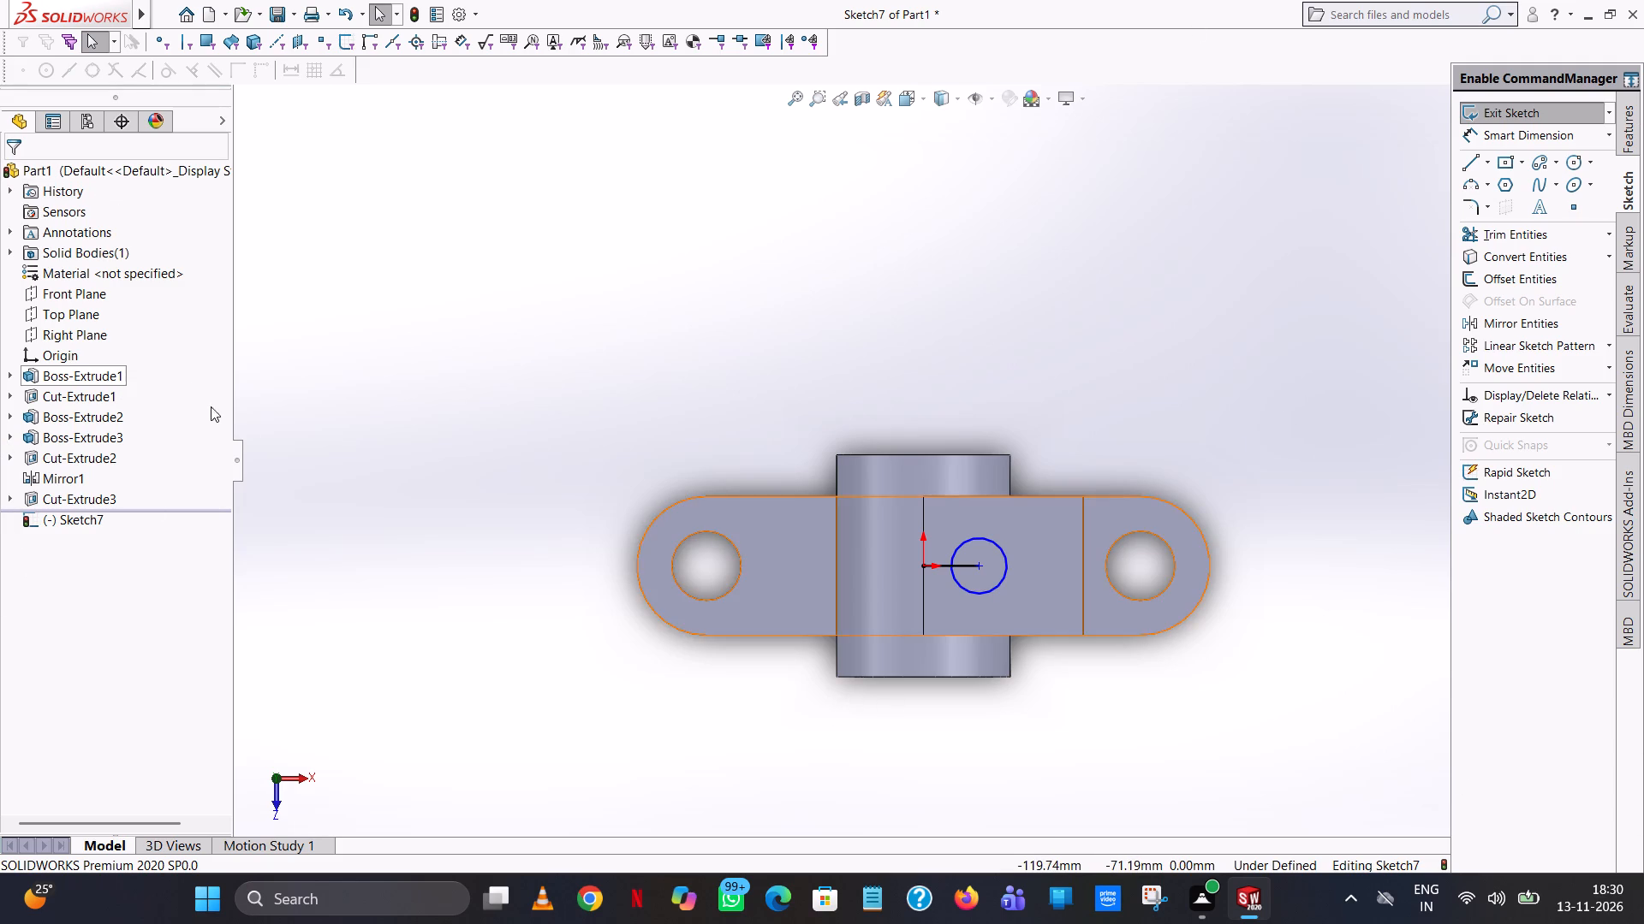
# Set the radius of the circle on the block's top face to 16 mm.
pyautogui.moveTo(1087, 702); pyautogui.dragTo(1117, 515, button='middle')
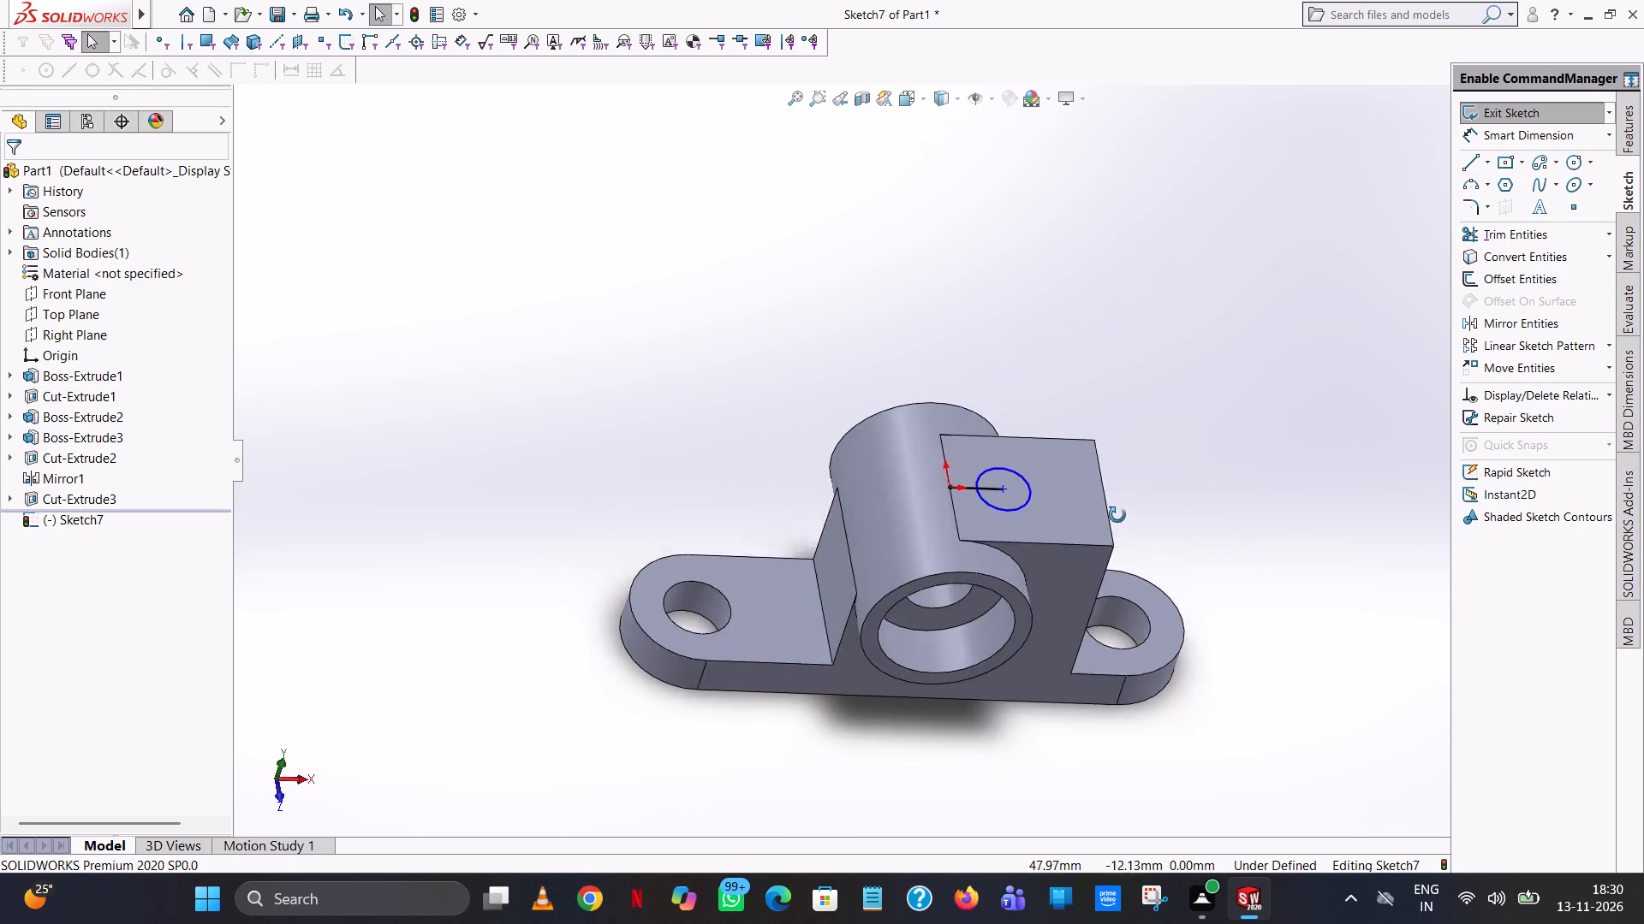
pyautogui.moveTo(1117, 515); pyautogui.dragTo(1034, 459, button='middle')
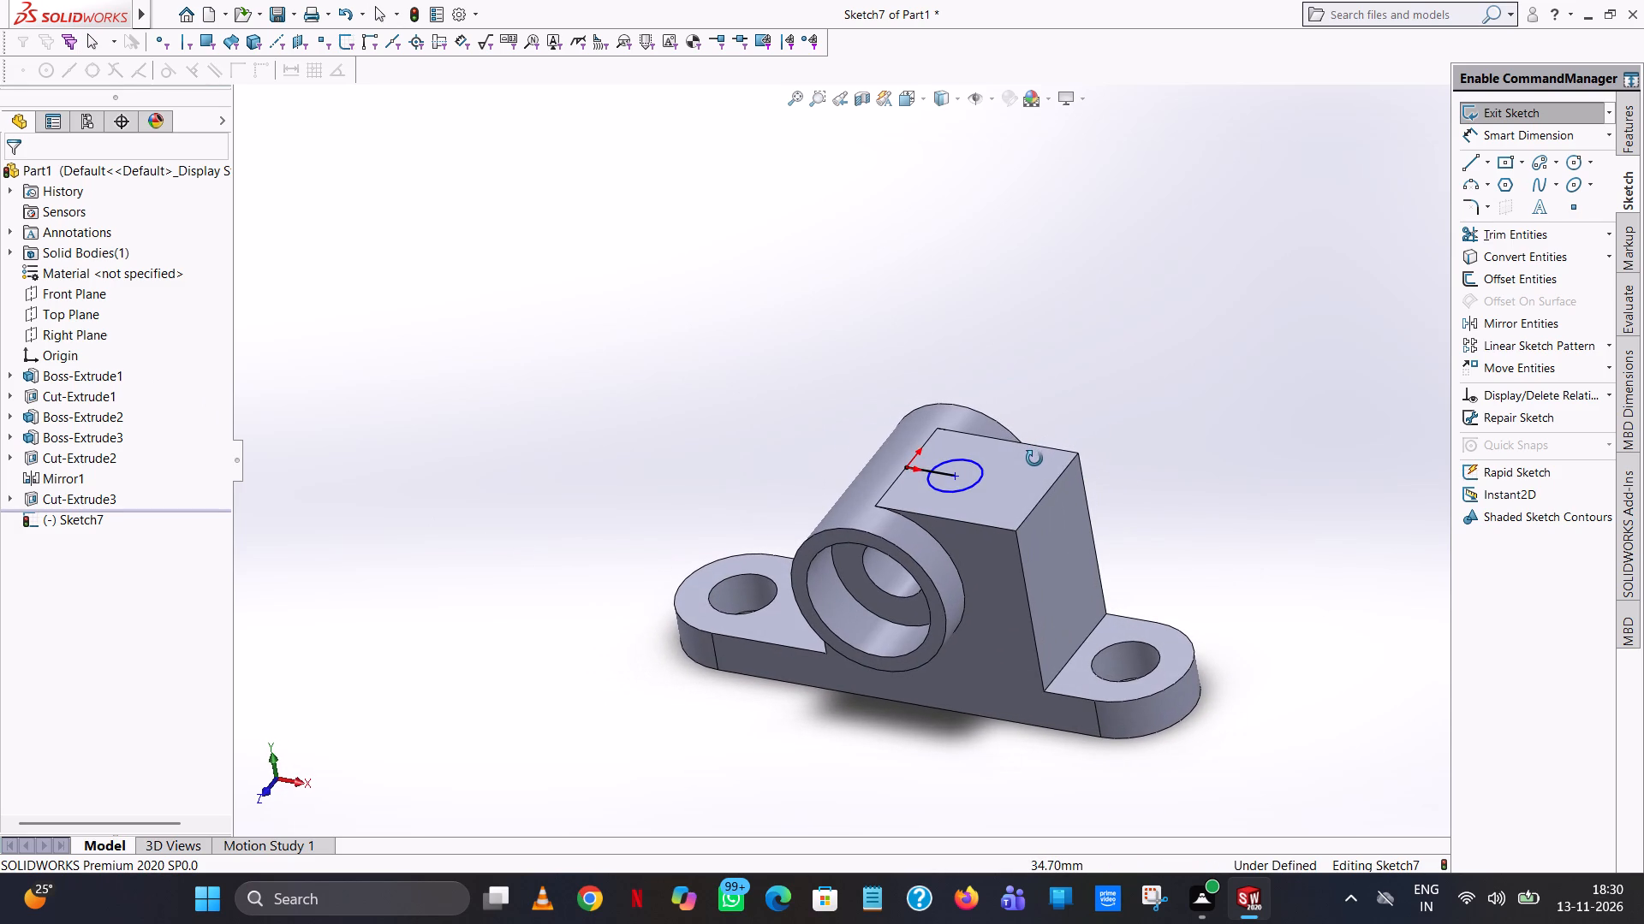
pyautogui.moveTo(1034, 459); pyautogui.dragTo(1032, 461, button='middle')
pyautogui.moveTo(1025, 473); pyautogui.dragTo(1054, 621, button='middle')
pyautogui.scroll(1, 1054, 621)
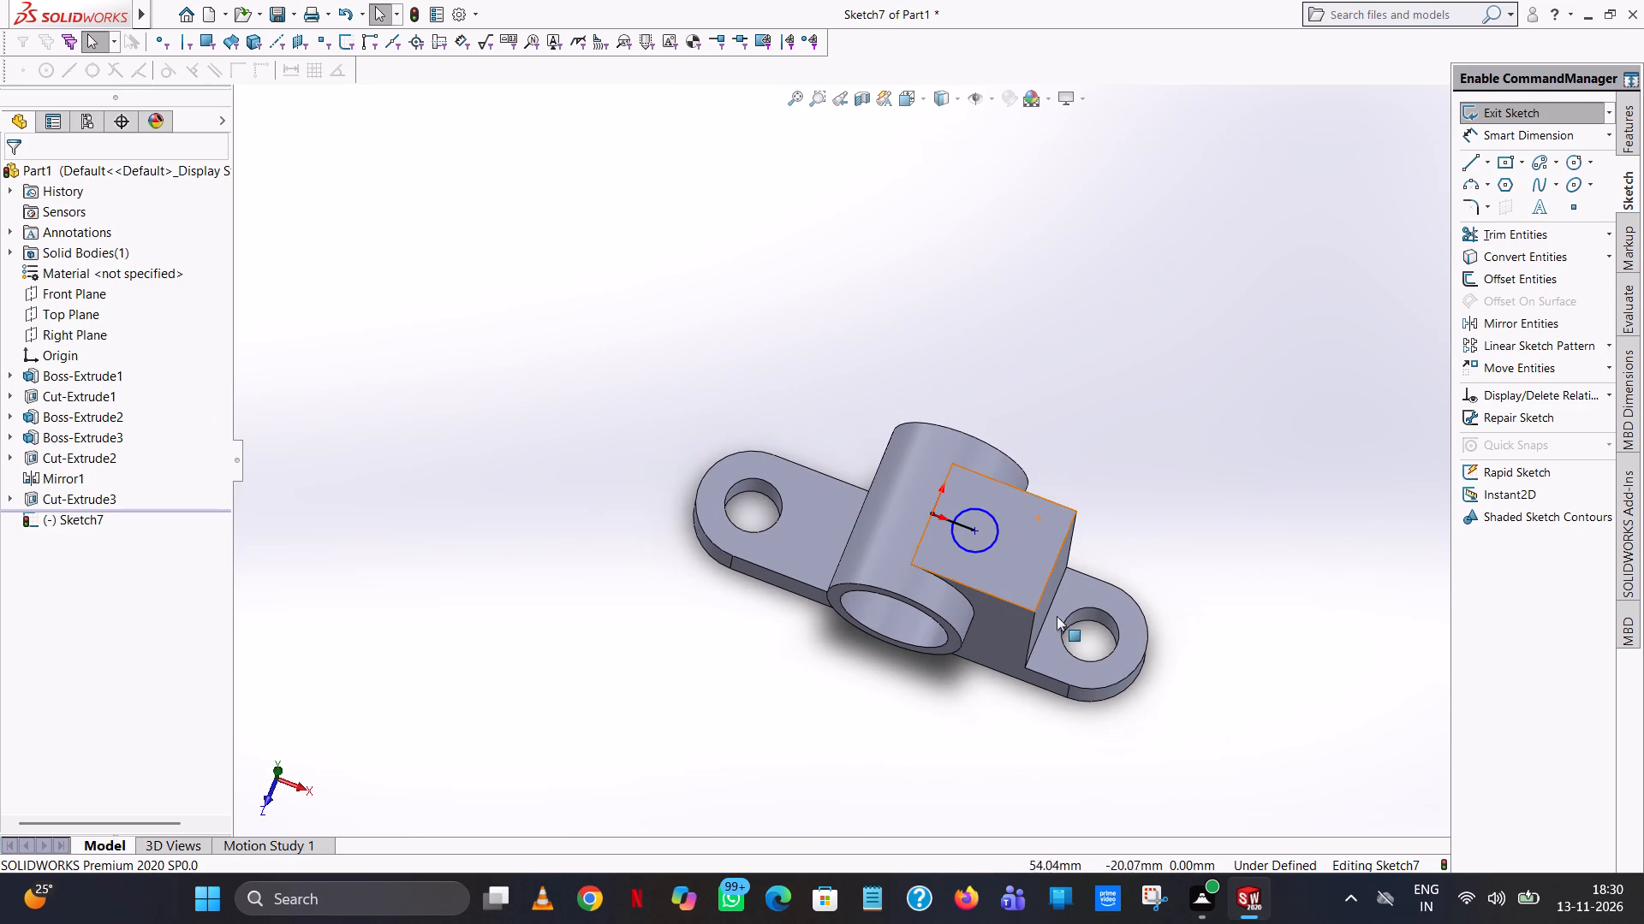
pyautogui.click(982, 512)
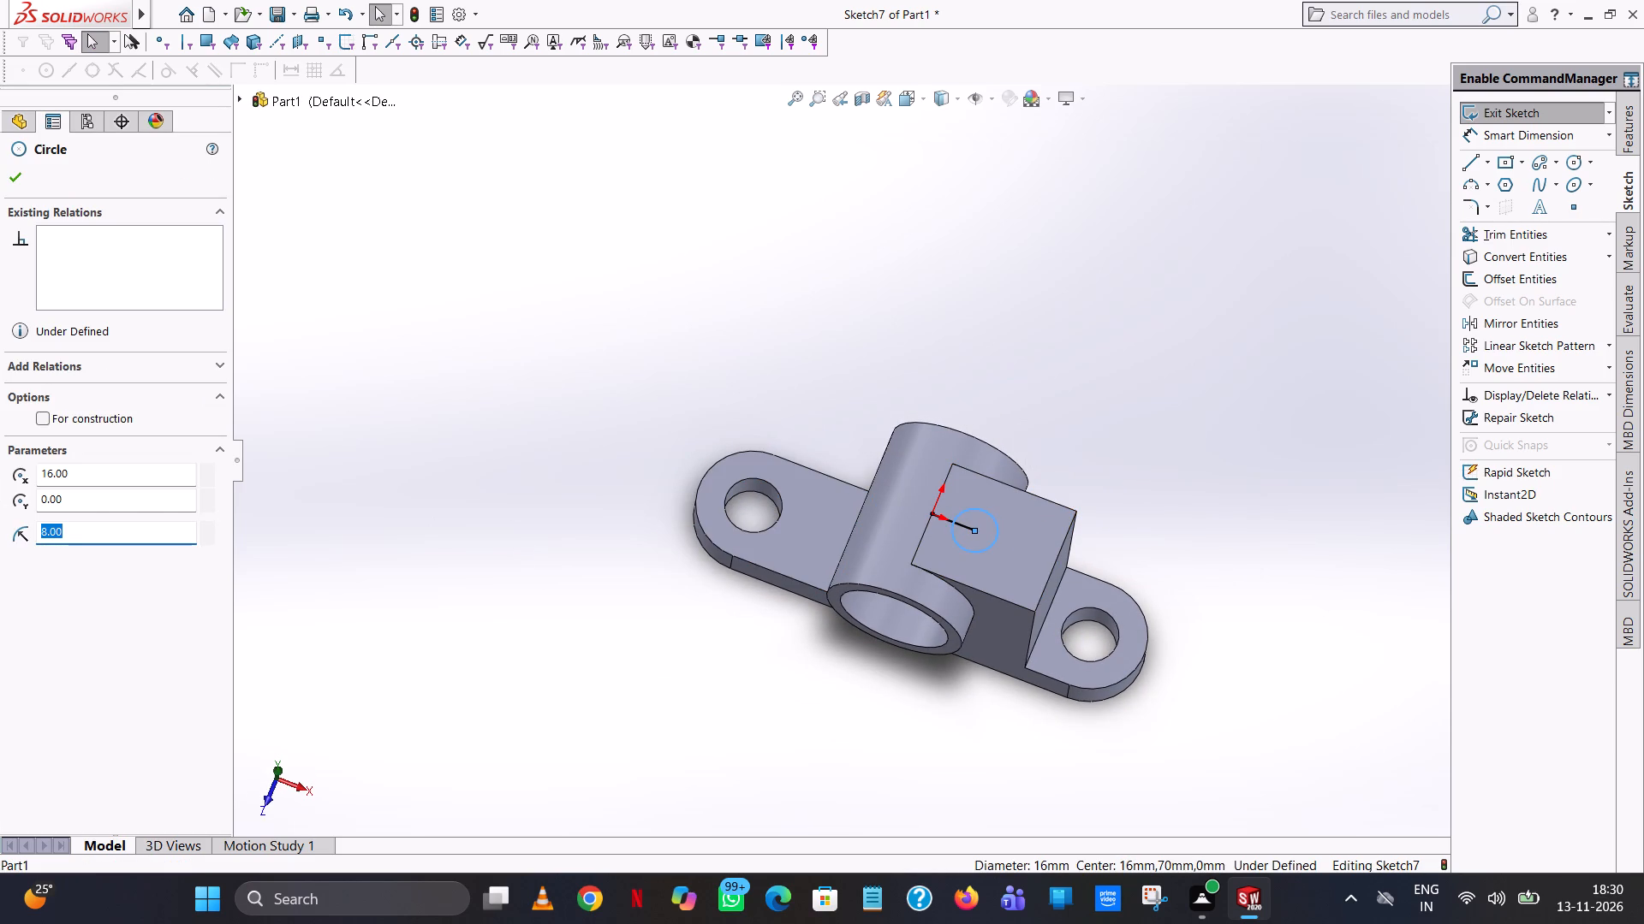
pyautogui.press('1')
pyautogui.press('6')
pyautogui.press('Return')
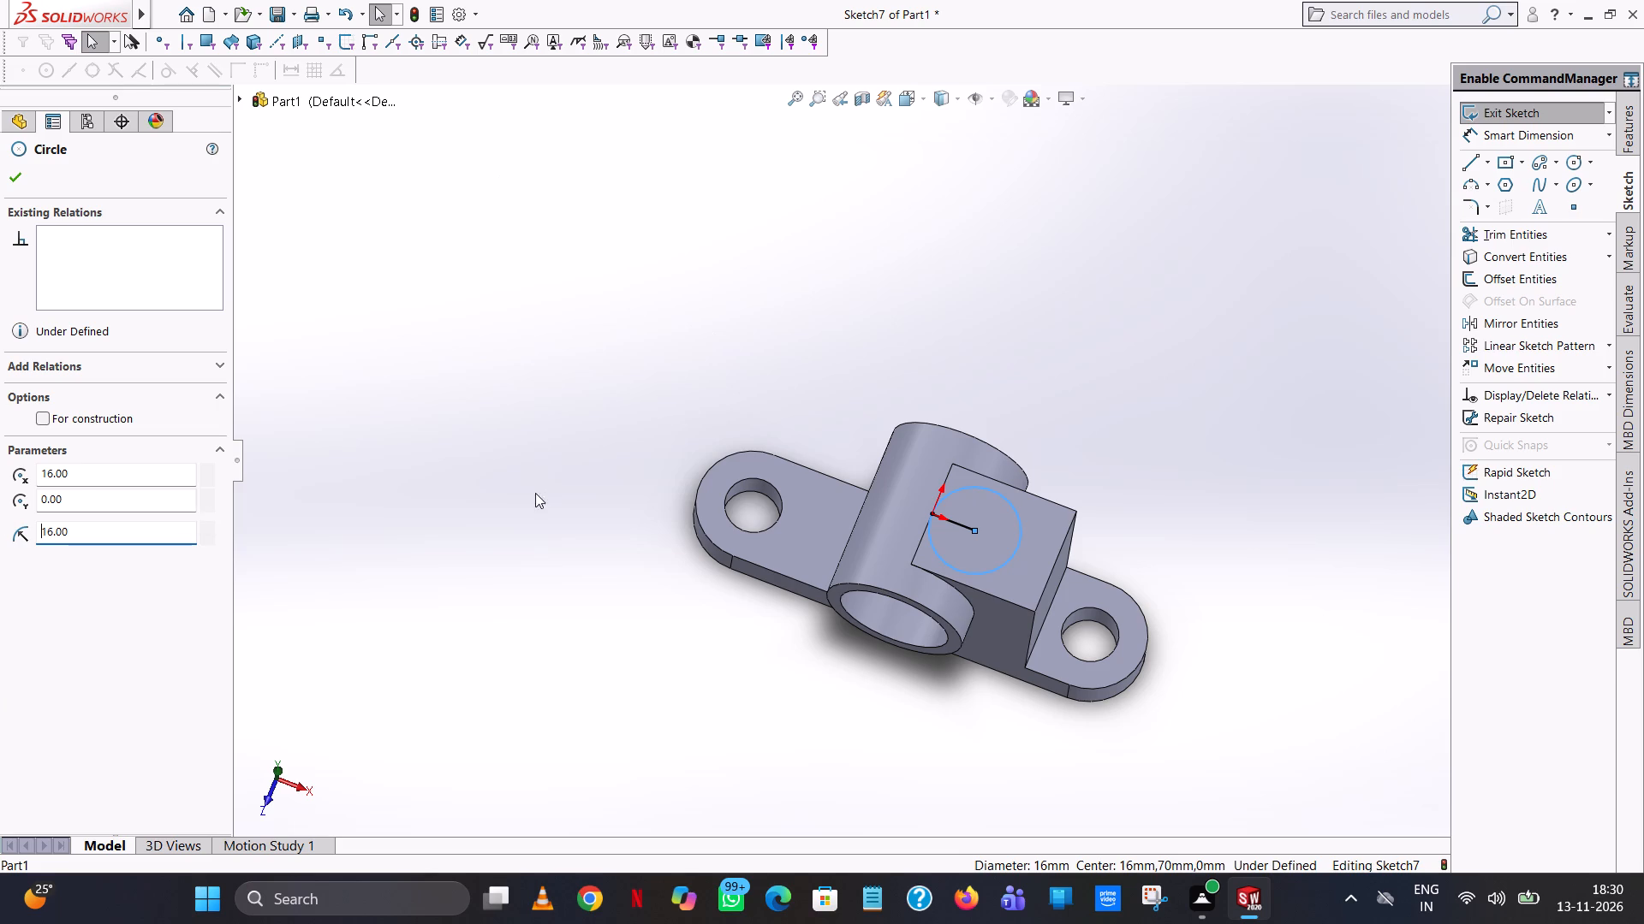
# Trim away the horizontal line between the origin and the circle's centre, and orient the model to the top view.
pyautogui.moveTo(1140, 417); pyautogui.dragTo(1117, 502, button='middle')
pyautogui.scroll(1, 1117, 502)
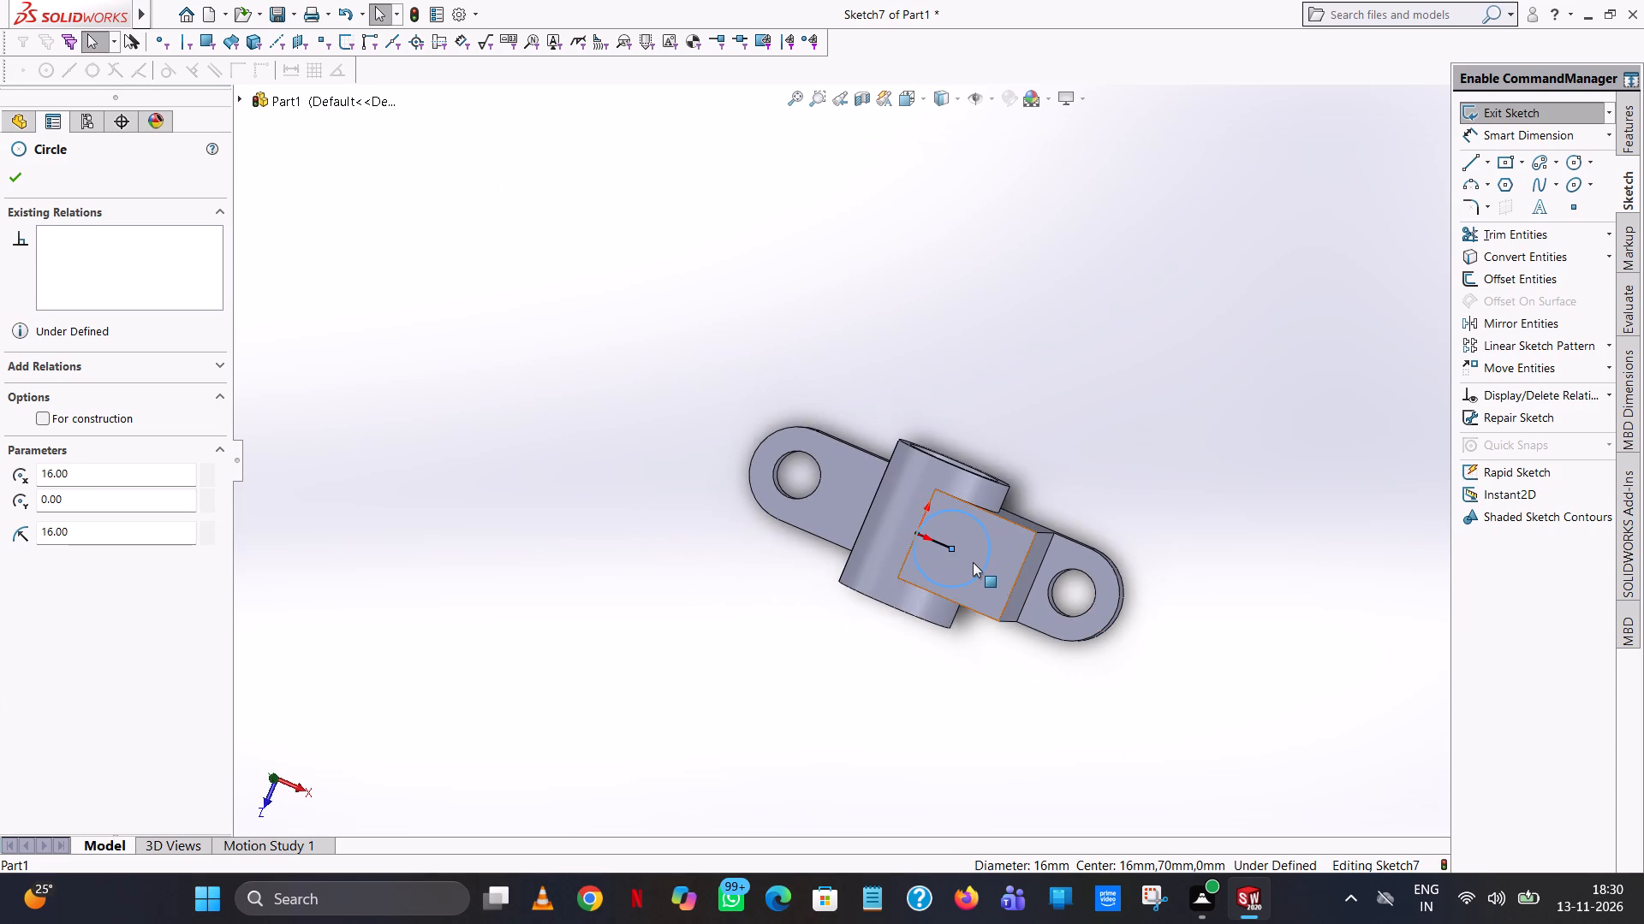
pyautogui.scroll(-9, 973, 562)
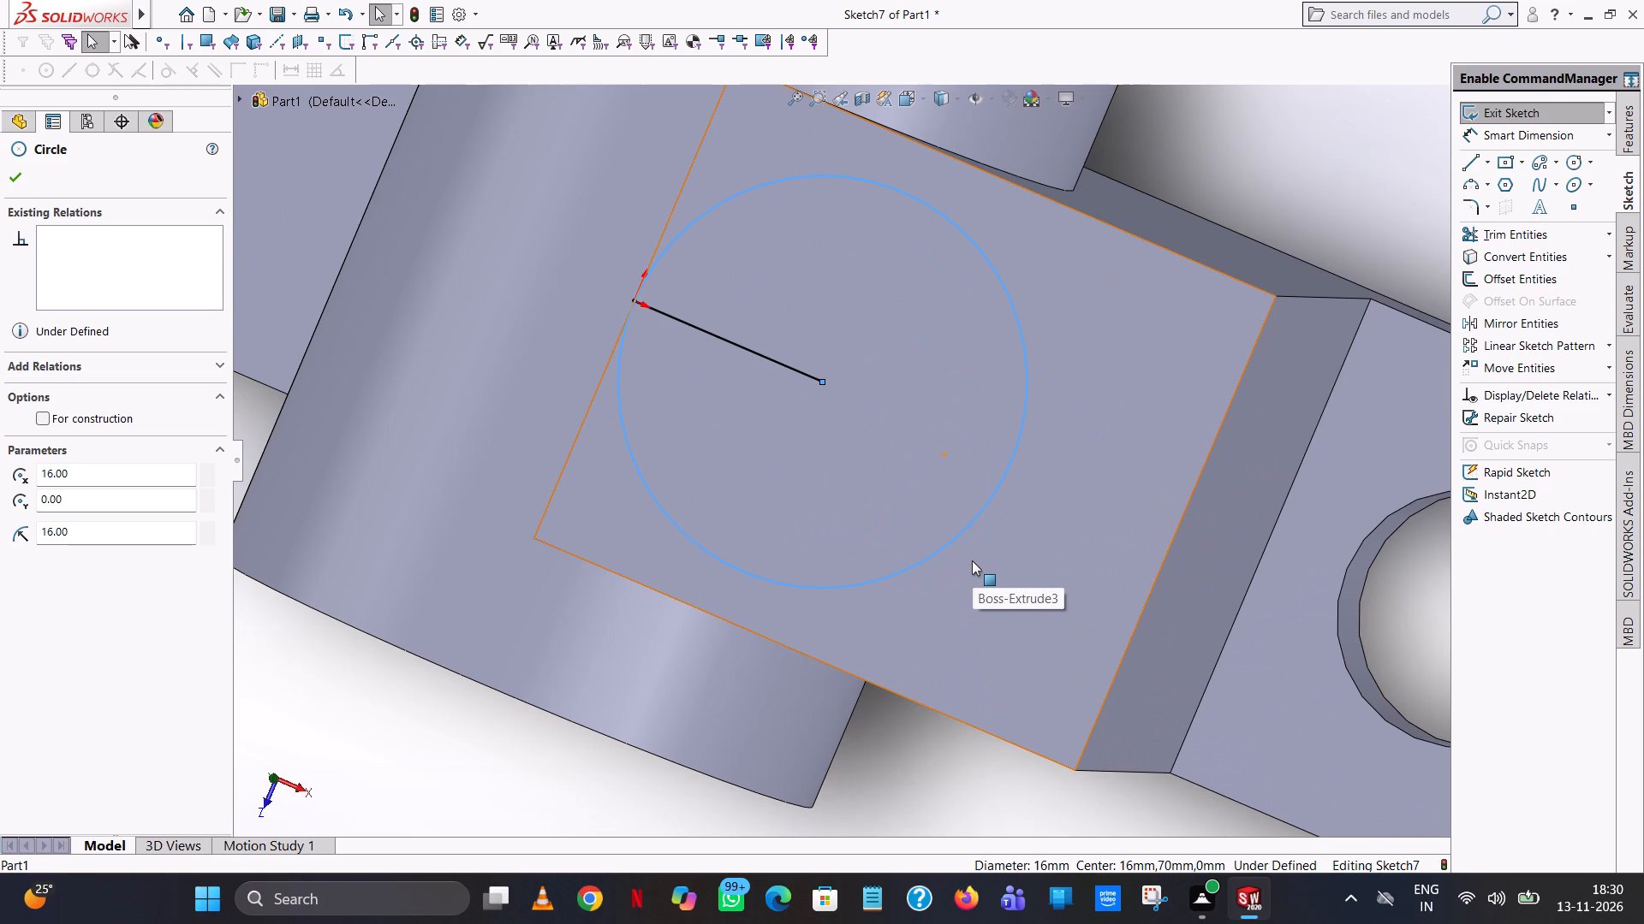
pyautogui.scroll(4, 972, 558)
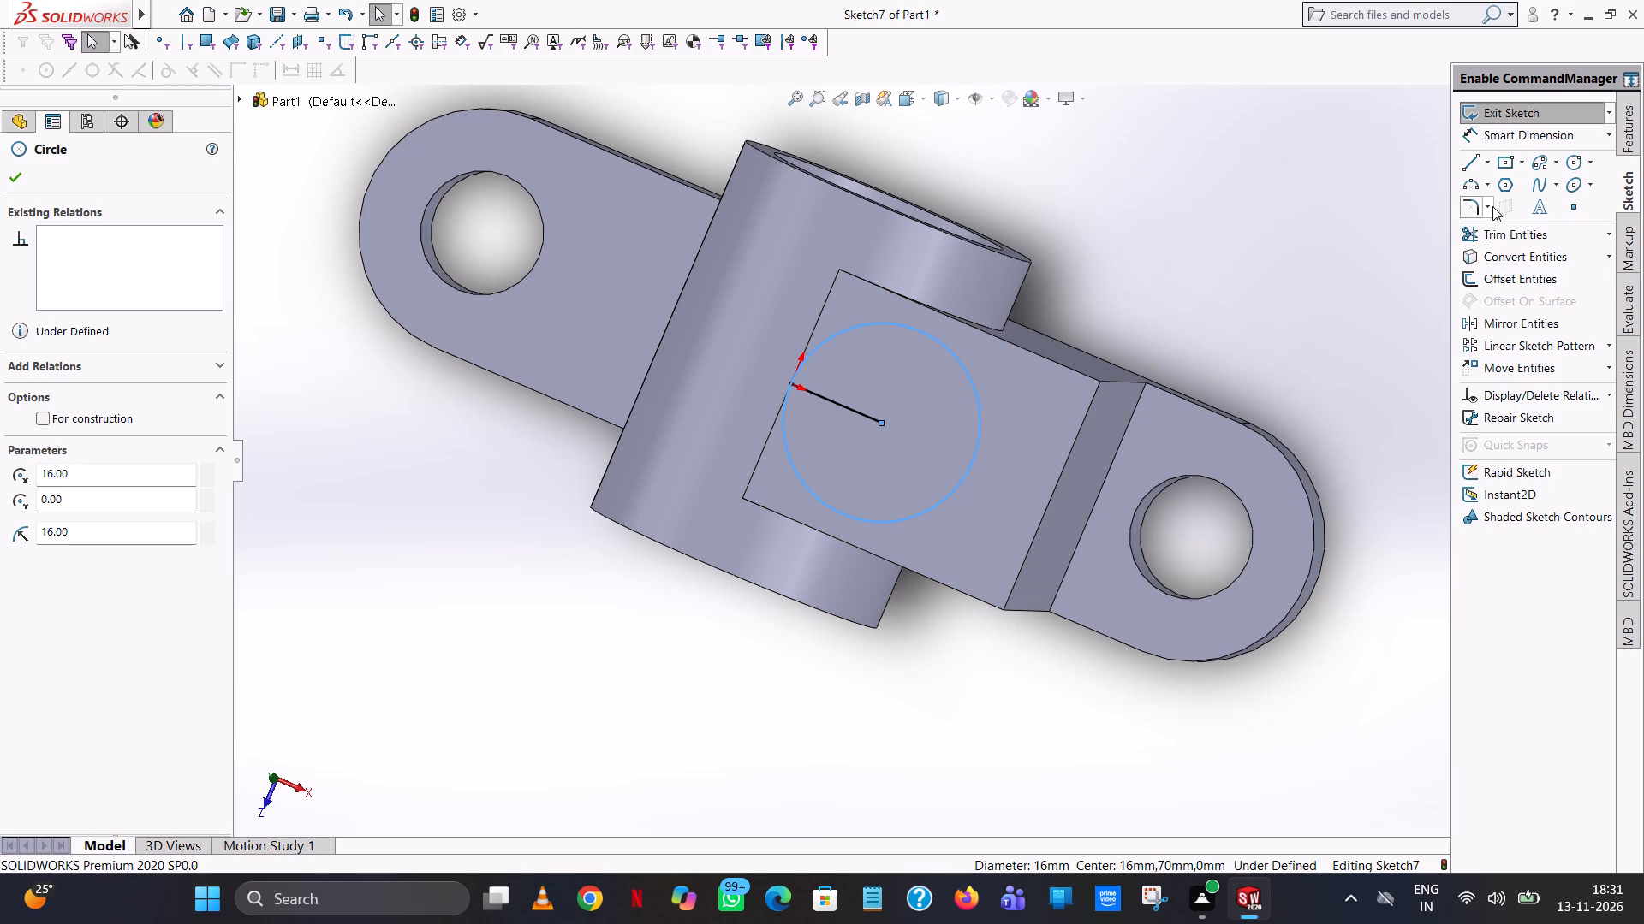
pyautogui.click(1524, 236)
pyautogui.click(826, 402)
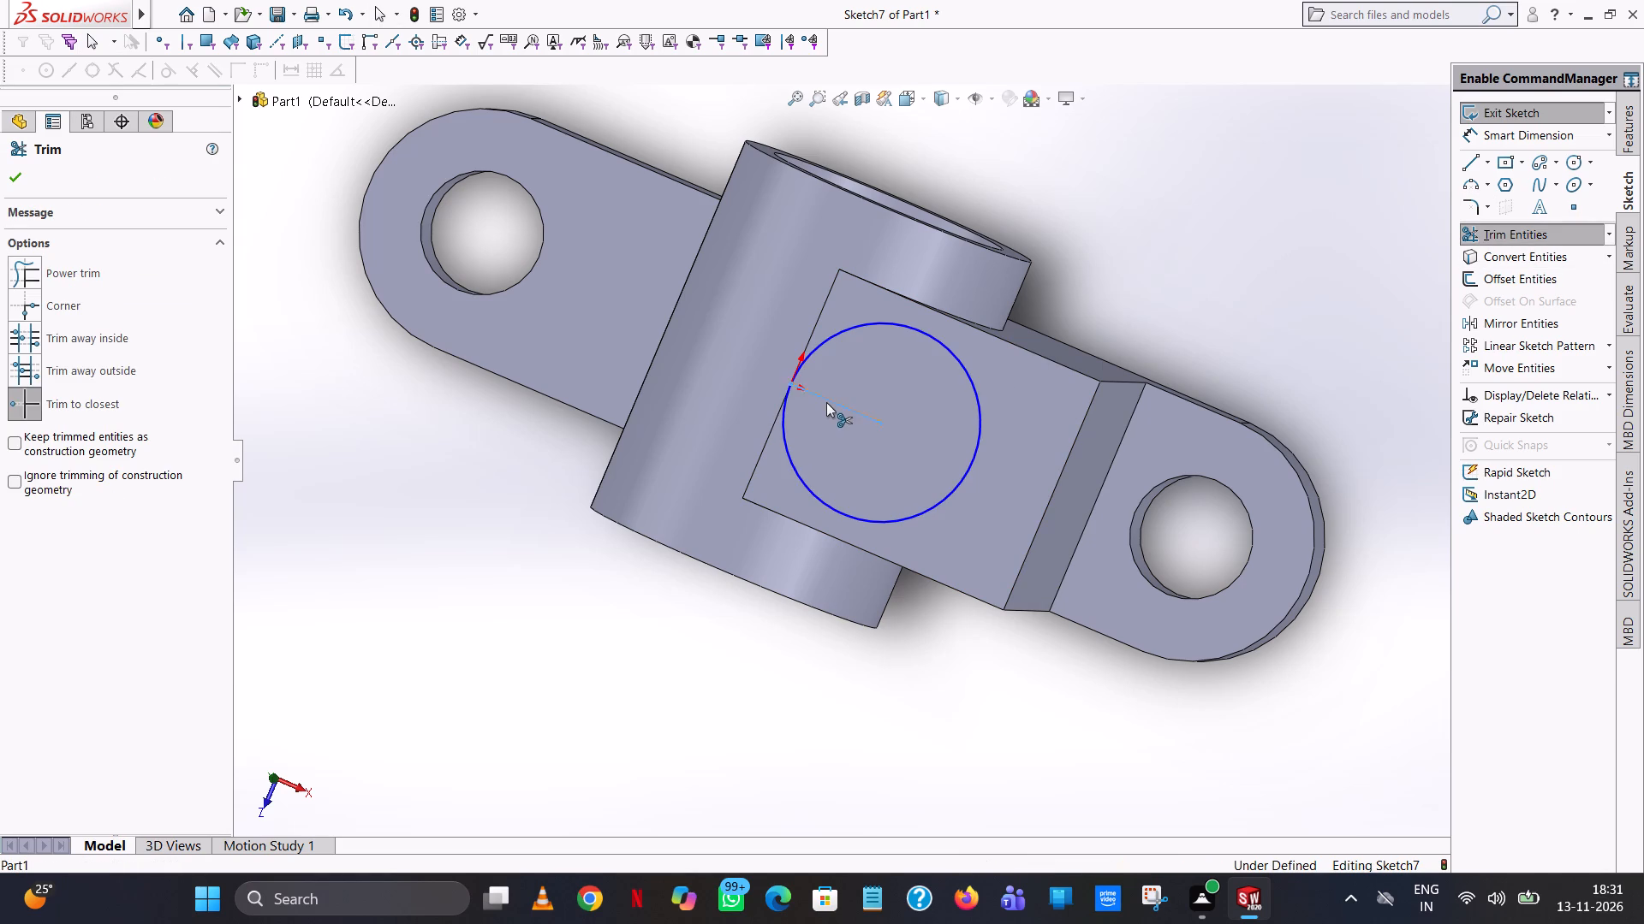
pyautogui.click(920, 92)
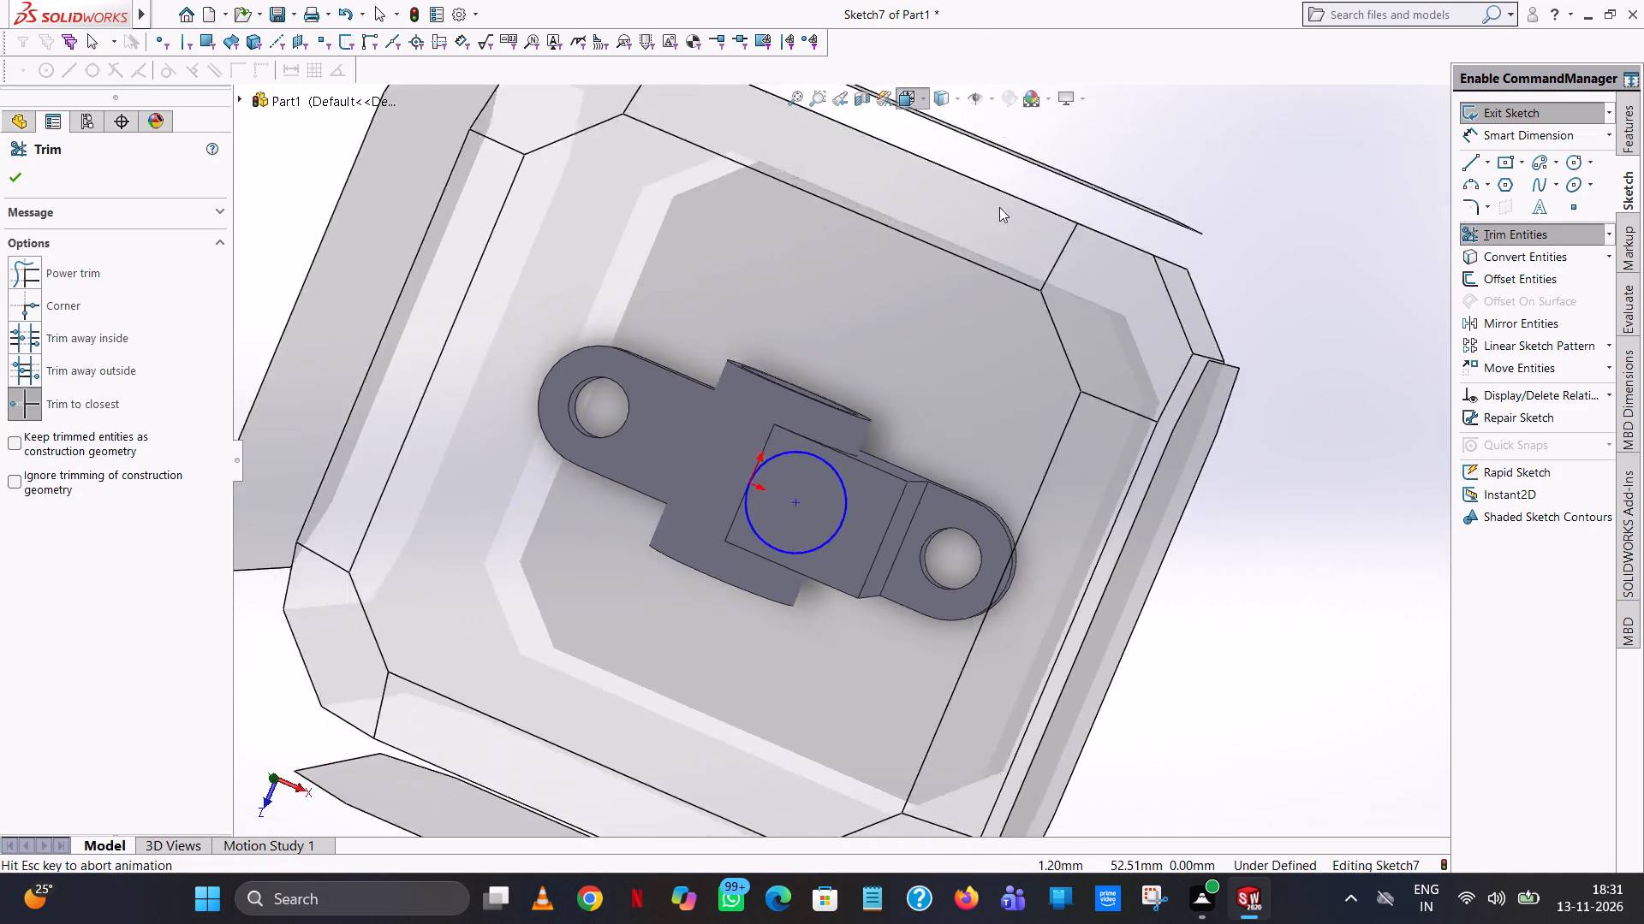
pyautogui.click(1004, 187)
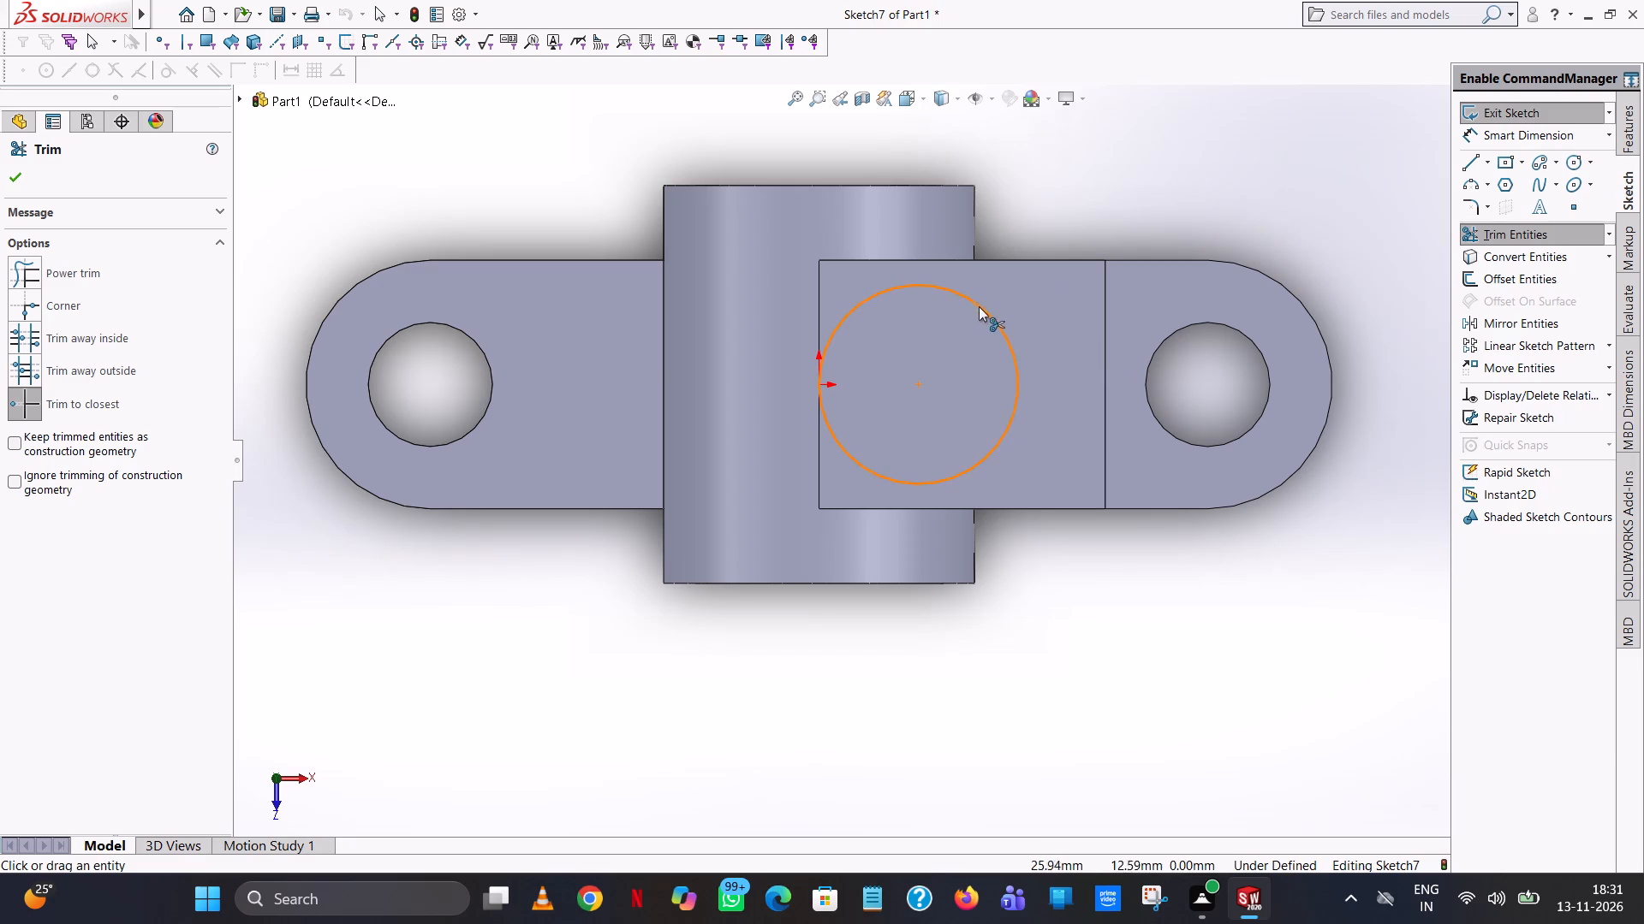
pyautogui.click(16, 177)
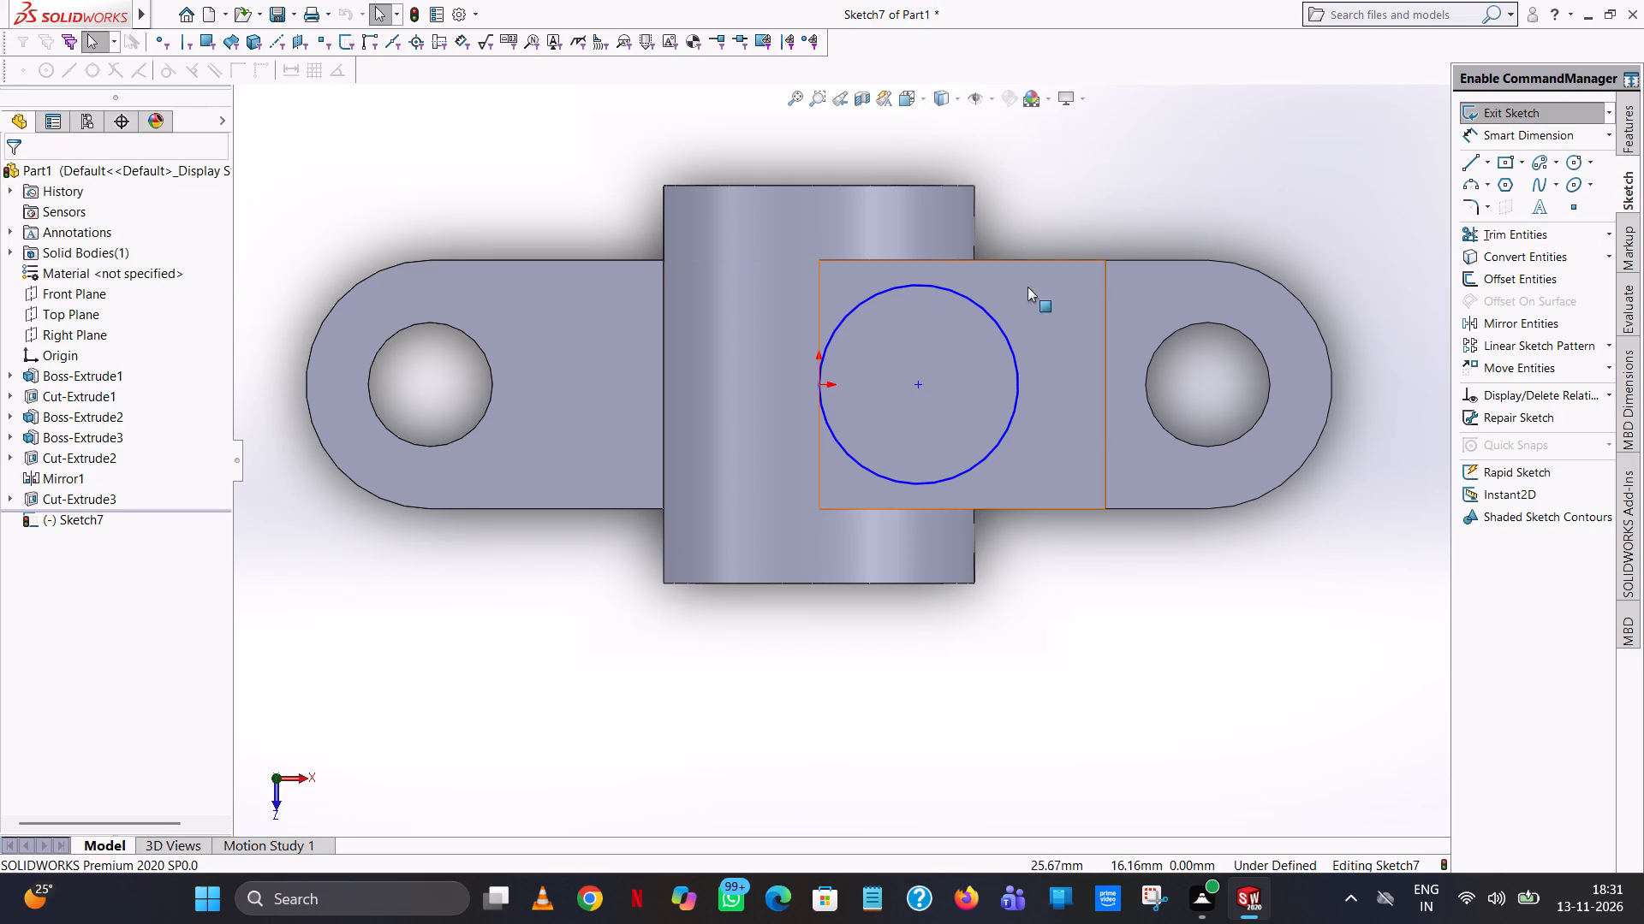
# Set the radius of the circle on the block's top face to 15 mm.
pyautogui.click(979, 304)
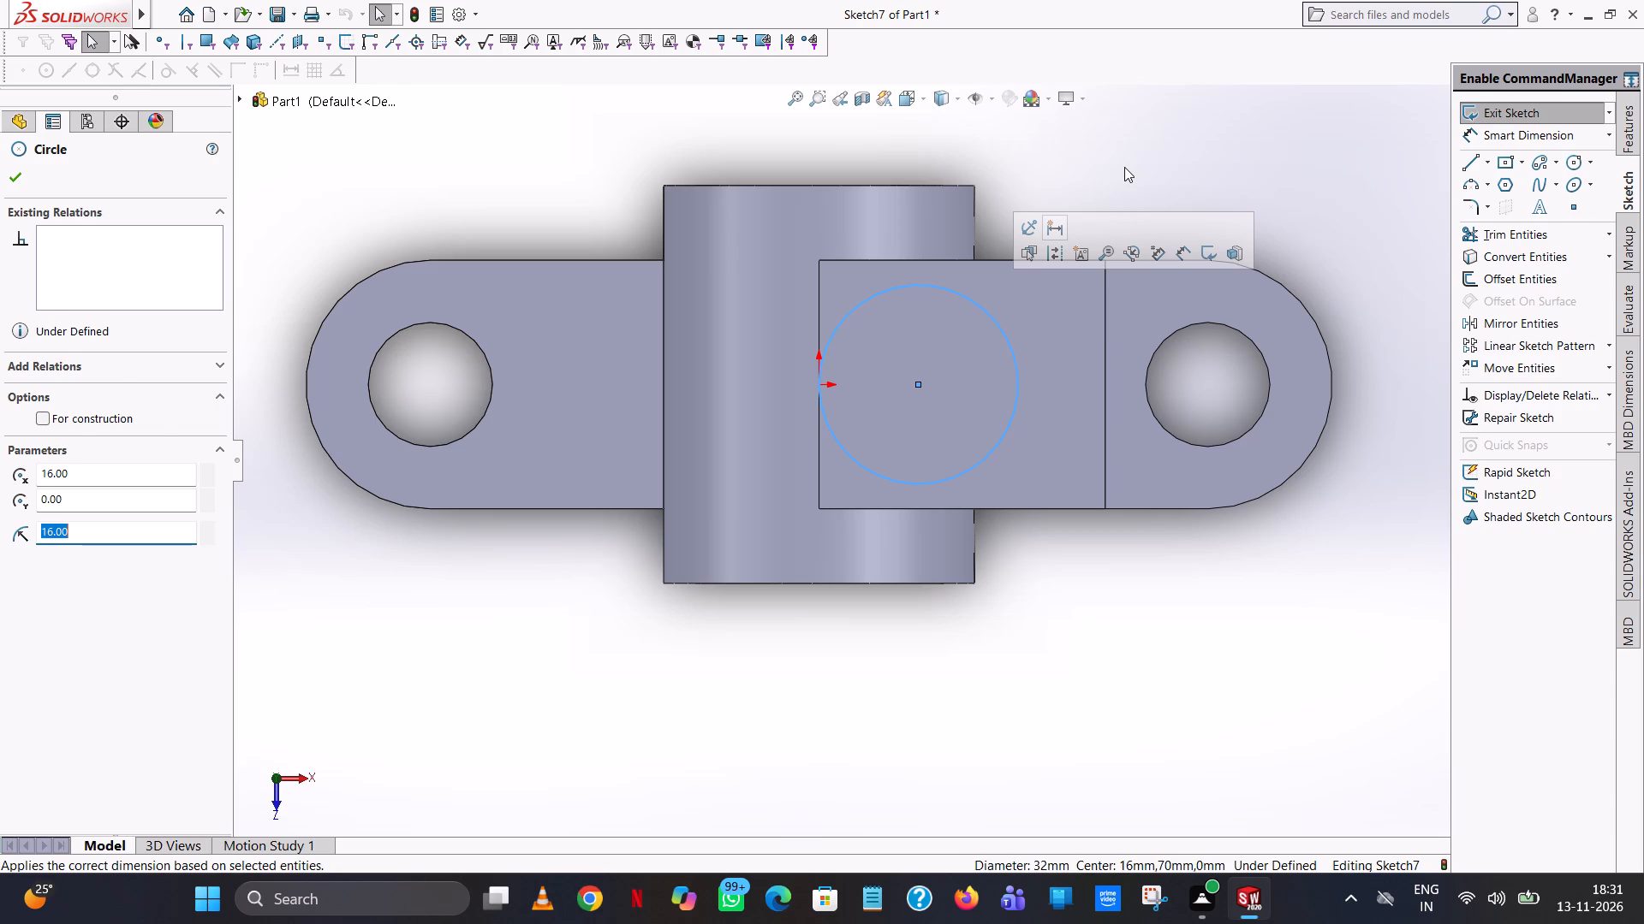
pyautogui.click(1124, 167)
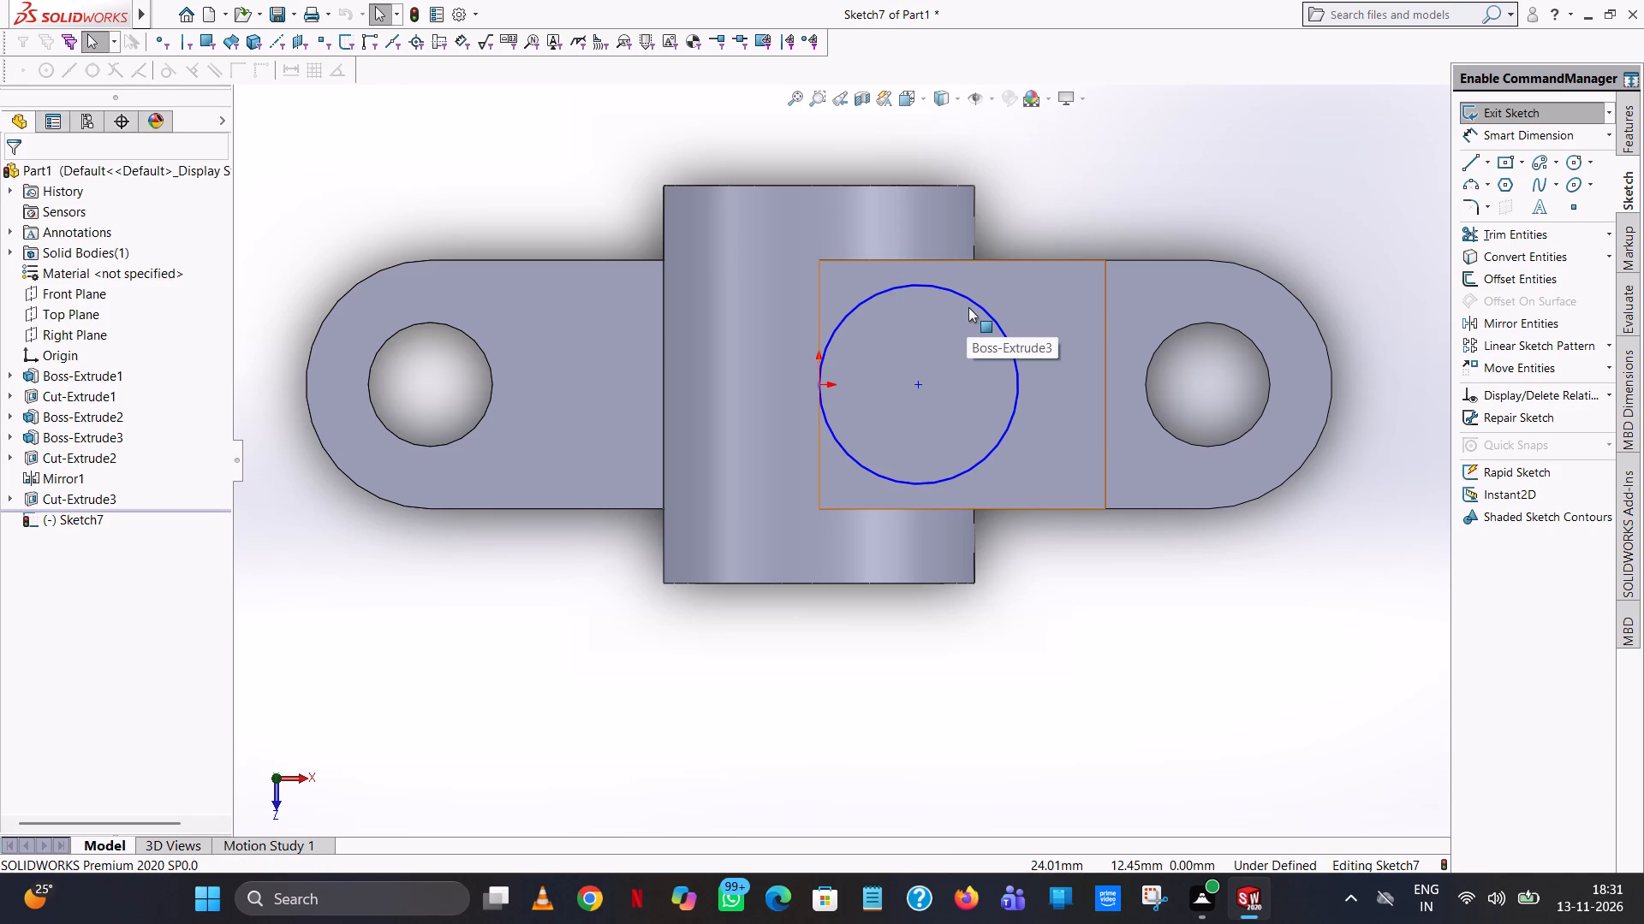
pyautogui.click(968, 298)
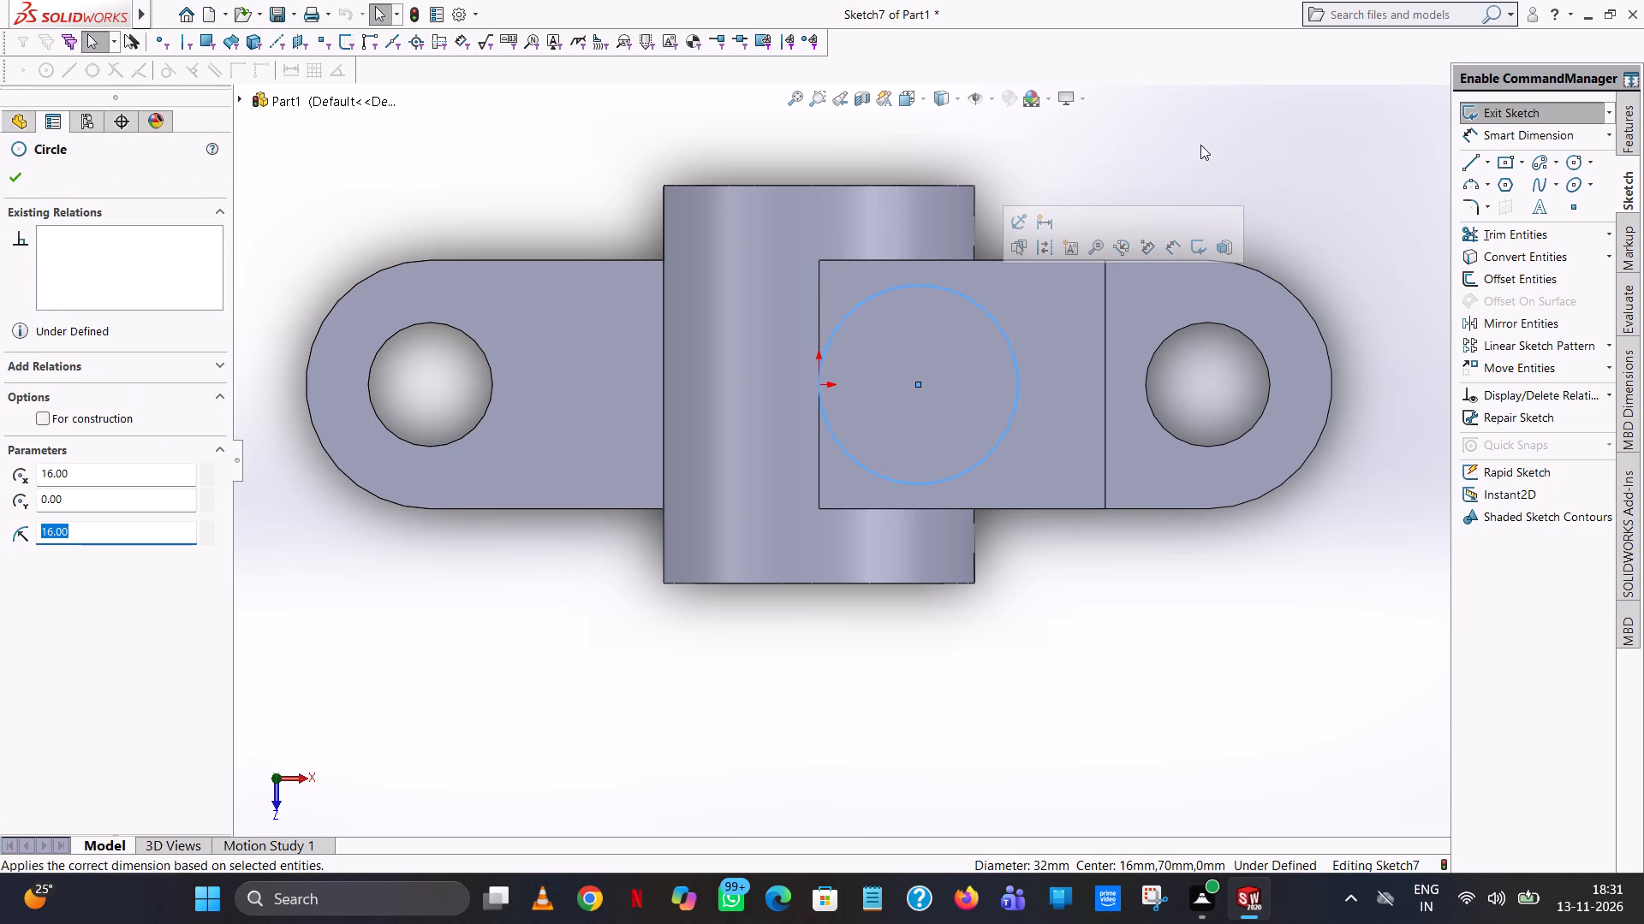
pyautogui.click(1200, 145)
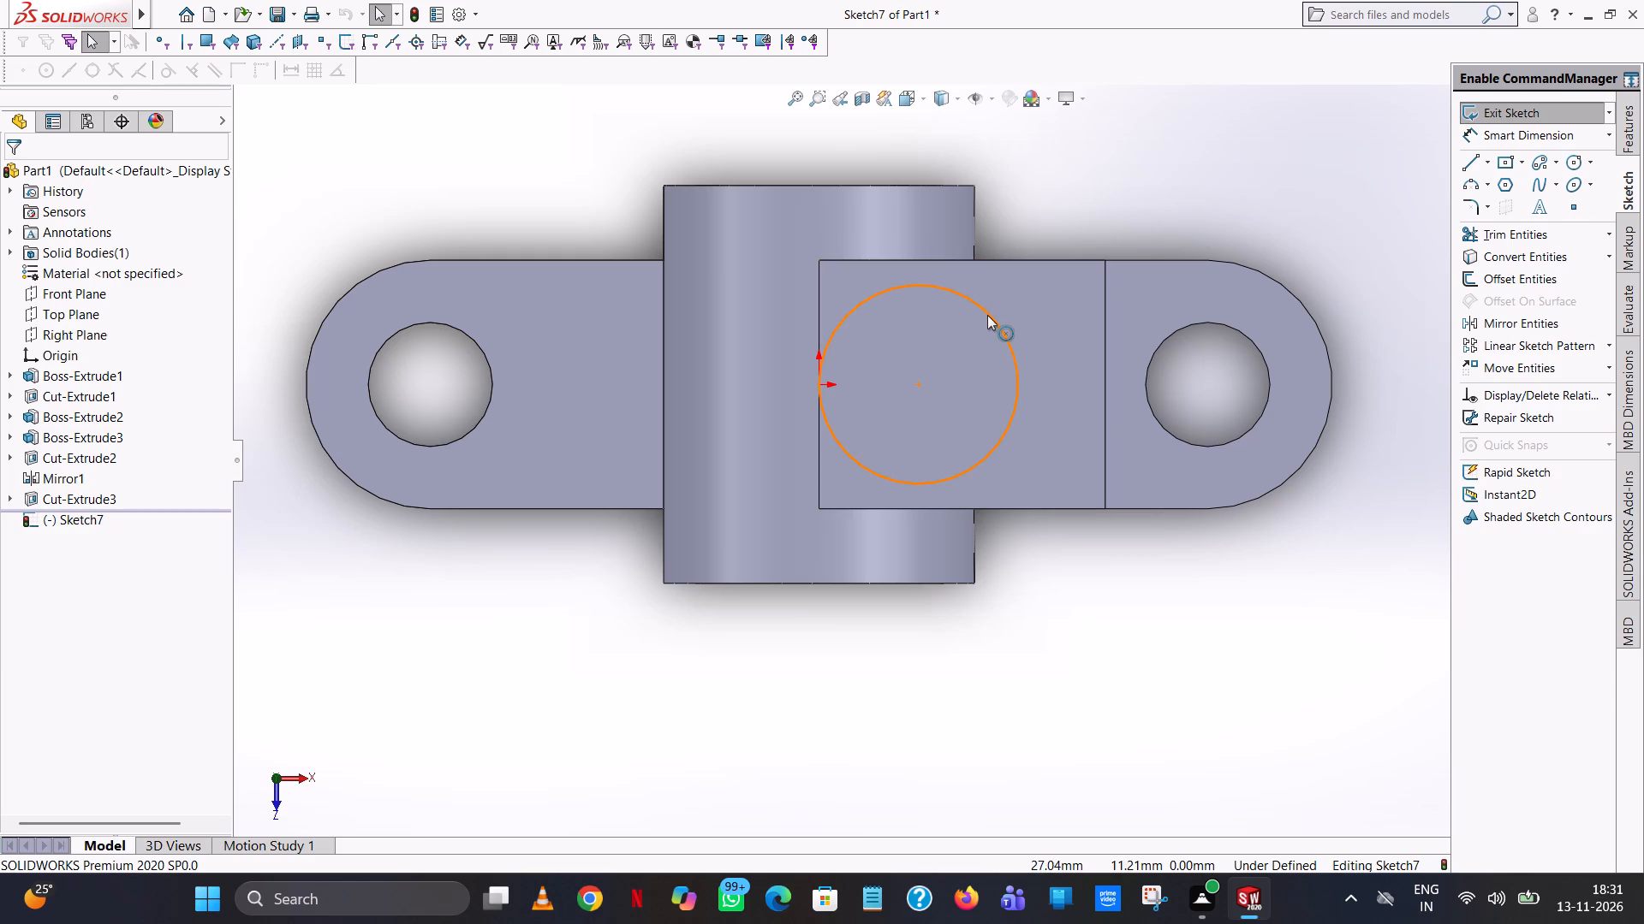
pyautogui.click(987, 315)
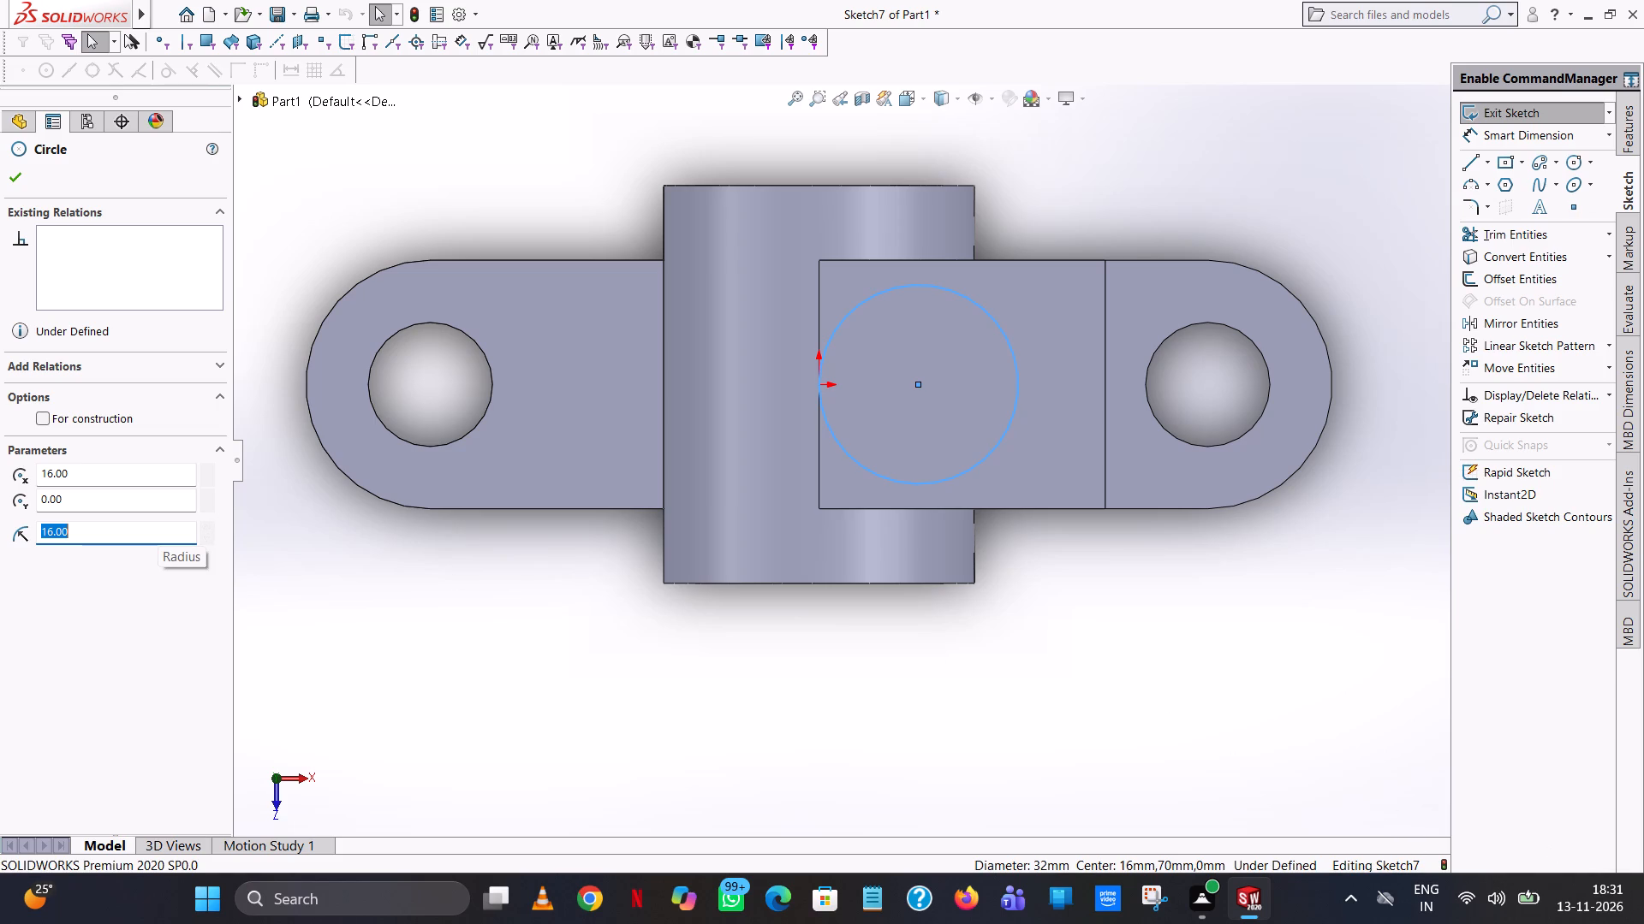
pyautogui.write('15')
pyautogui.press('Return')
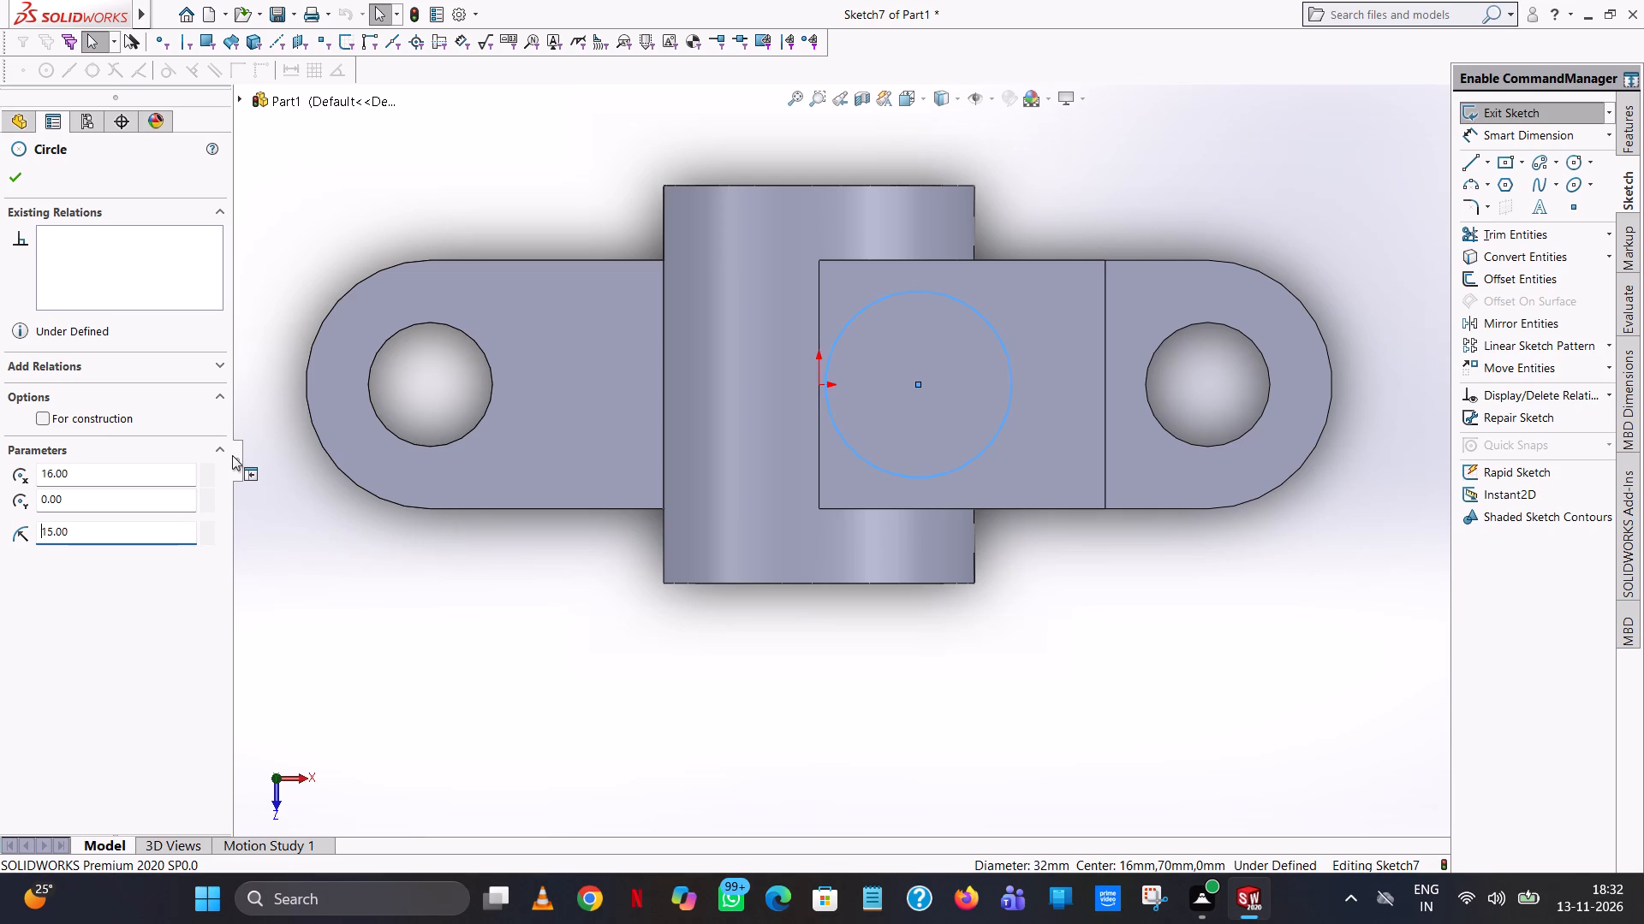
pyautogui.click(1153, 185)
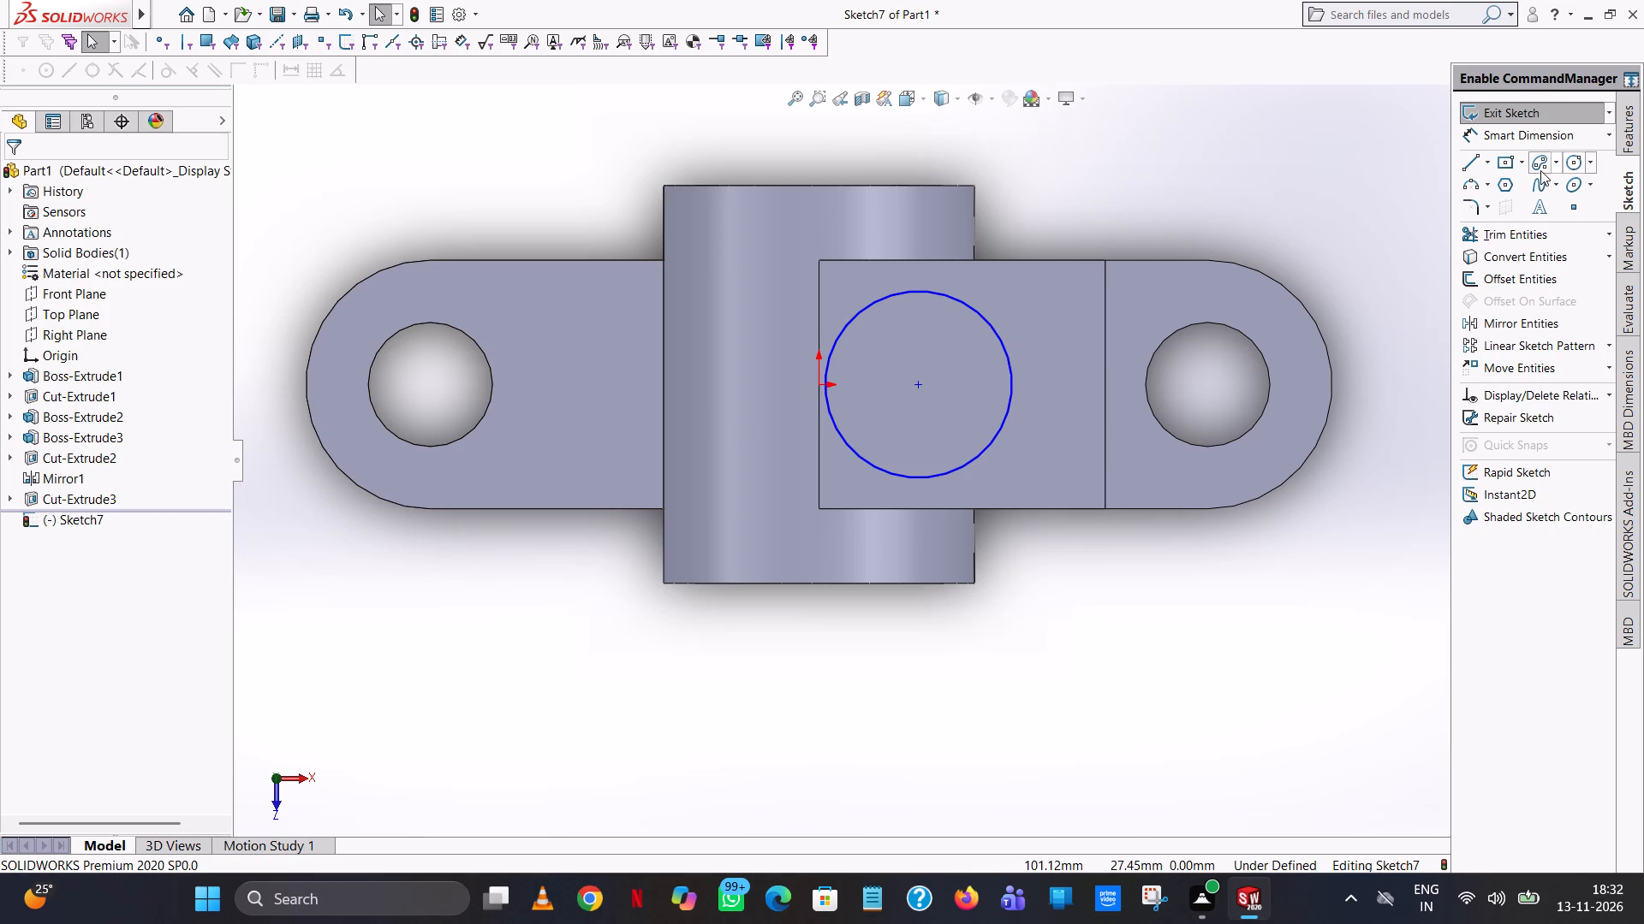
# Draw a three-sided line chain from the circle's upper to lower tangent point: 16 mm to the block edge, 30 mm along it, 16 mm back.
pyautogui.click(1470, 160)
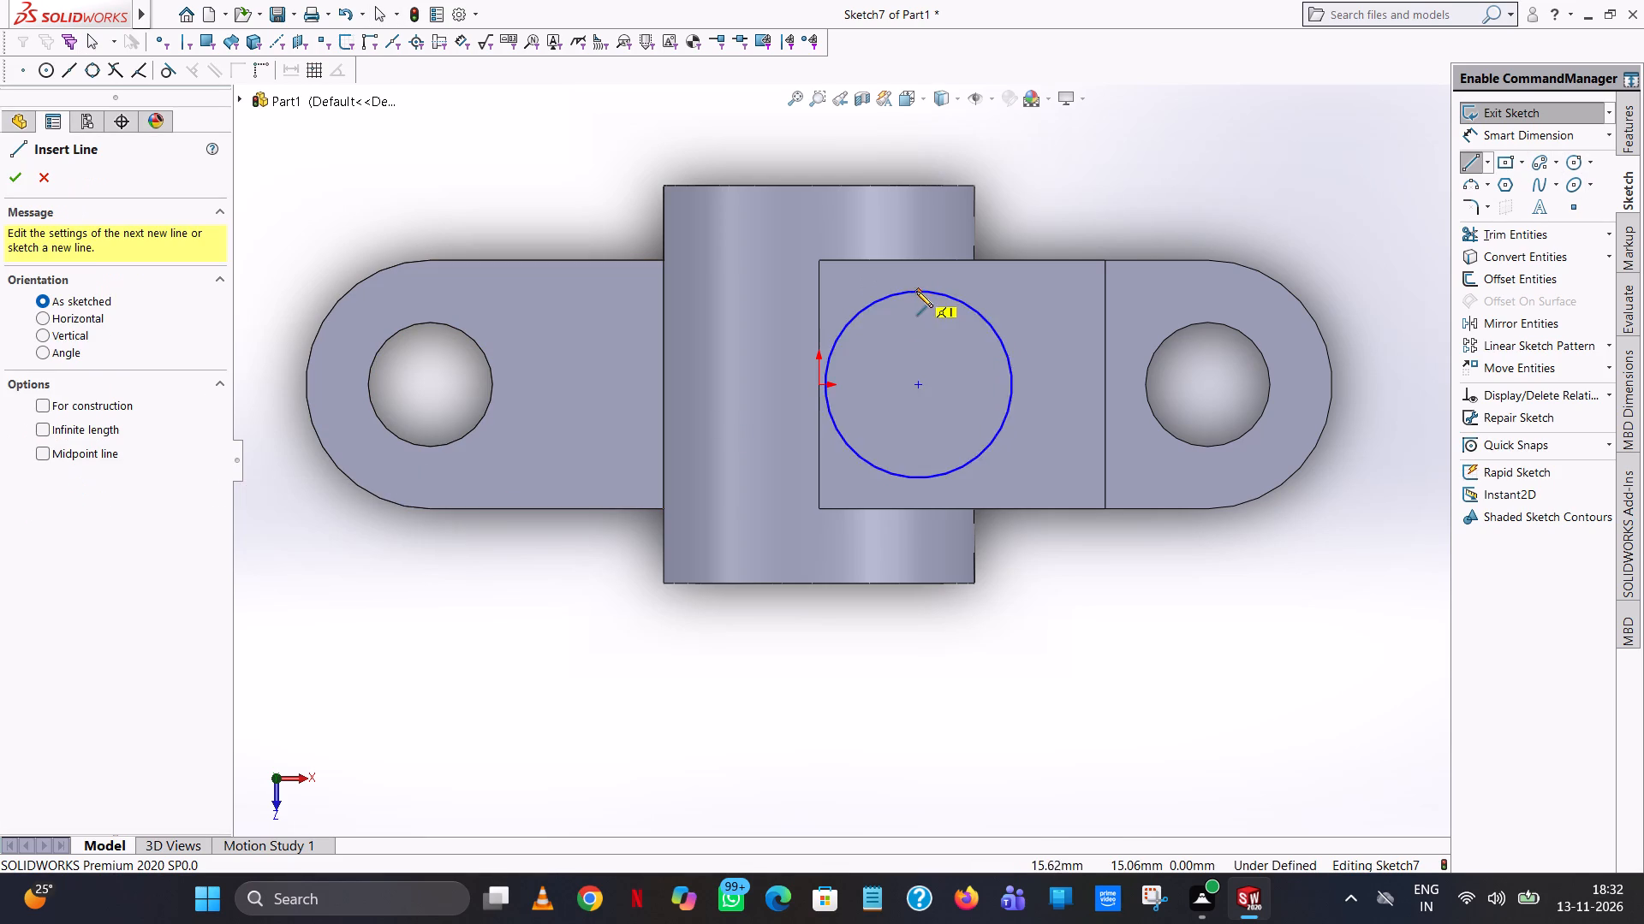
pyautogui.click(917, 291)
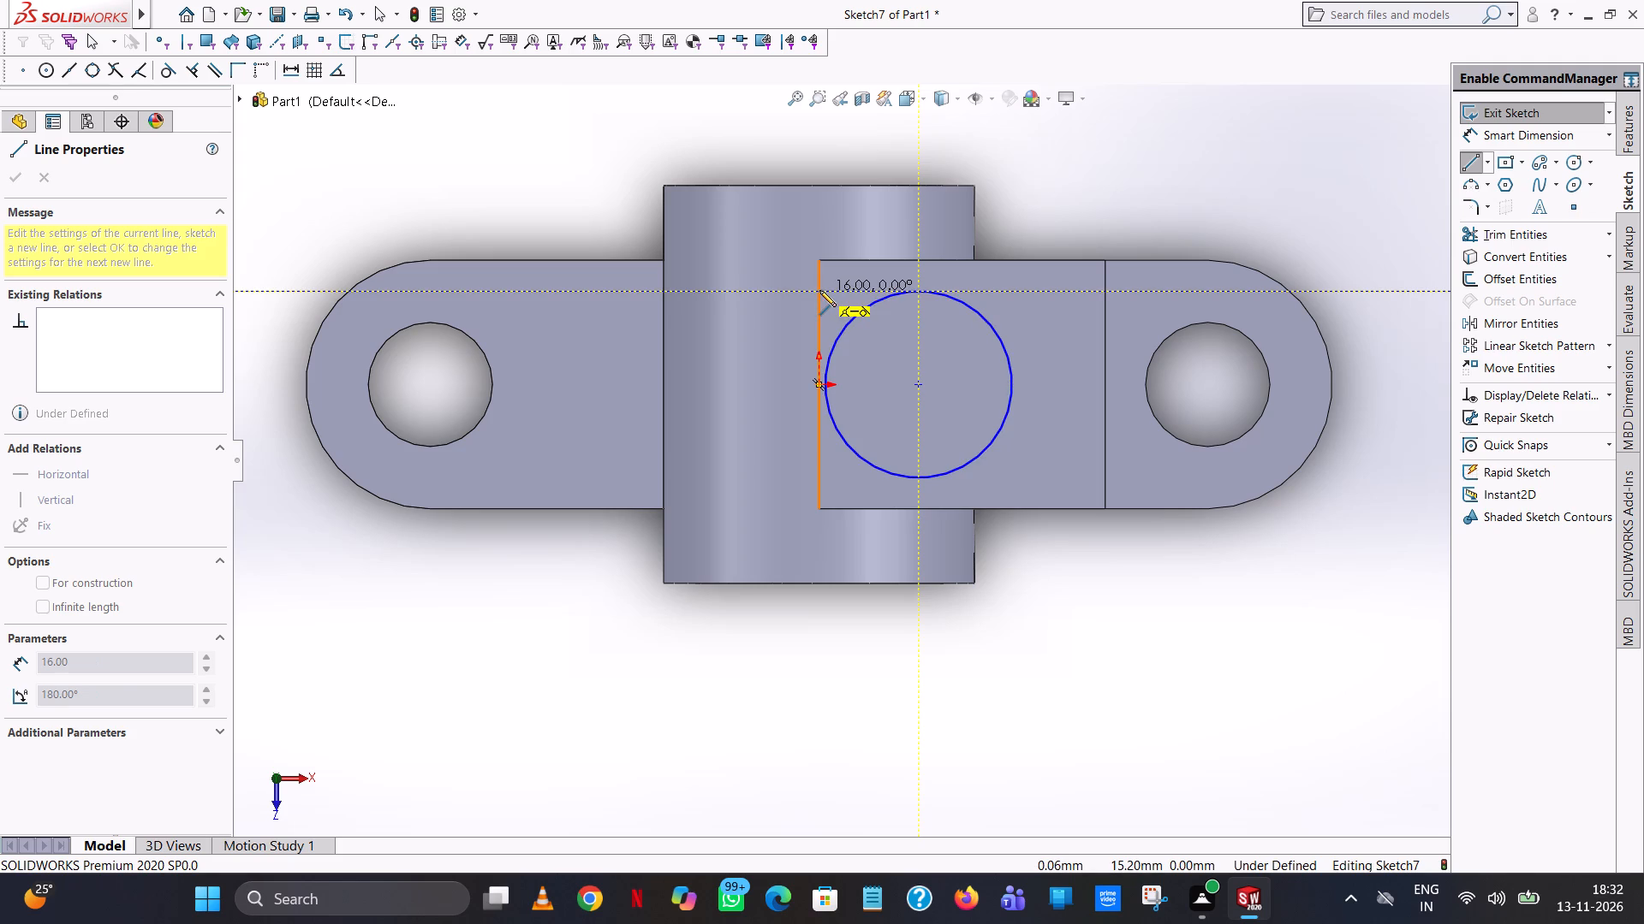
pyautogui.click(819, 290)
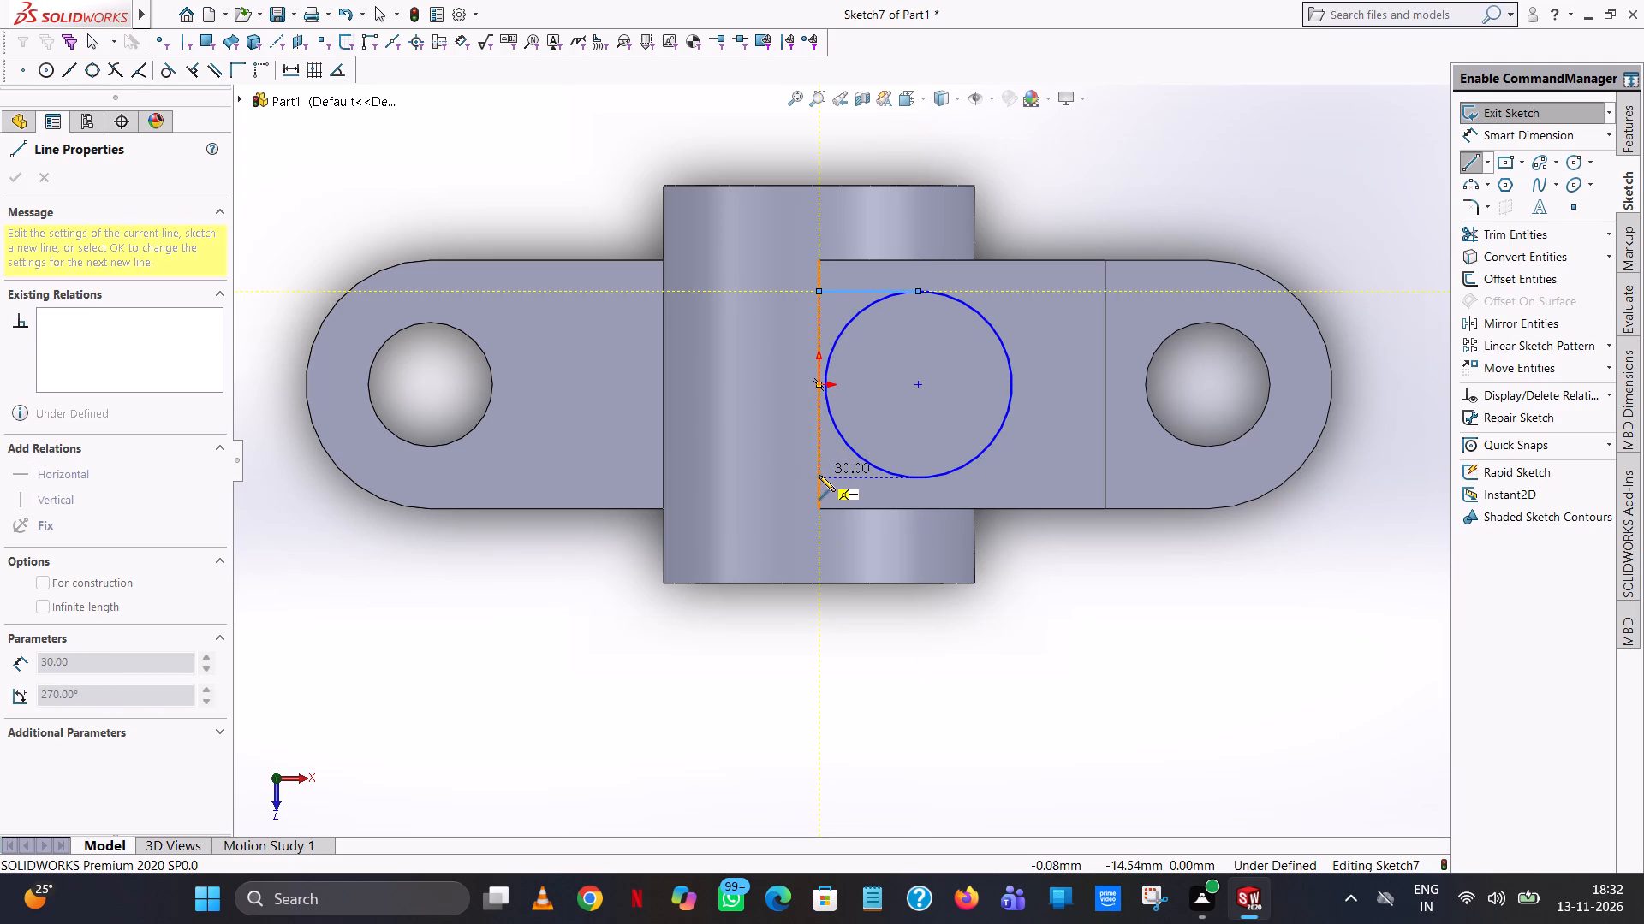
pyautogui.click(819, 477)
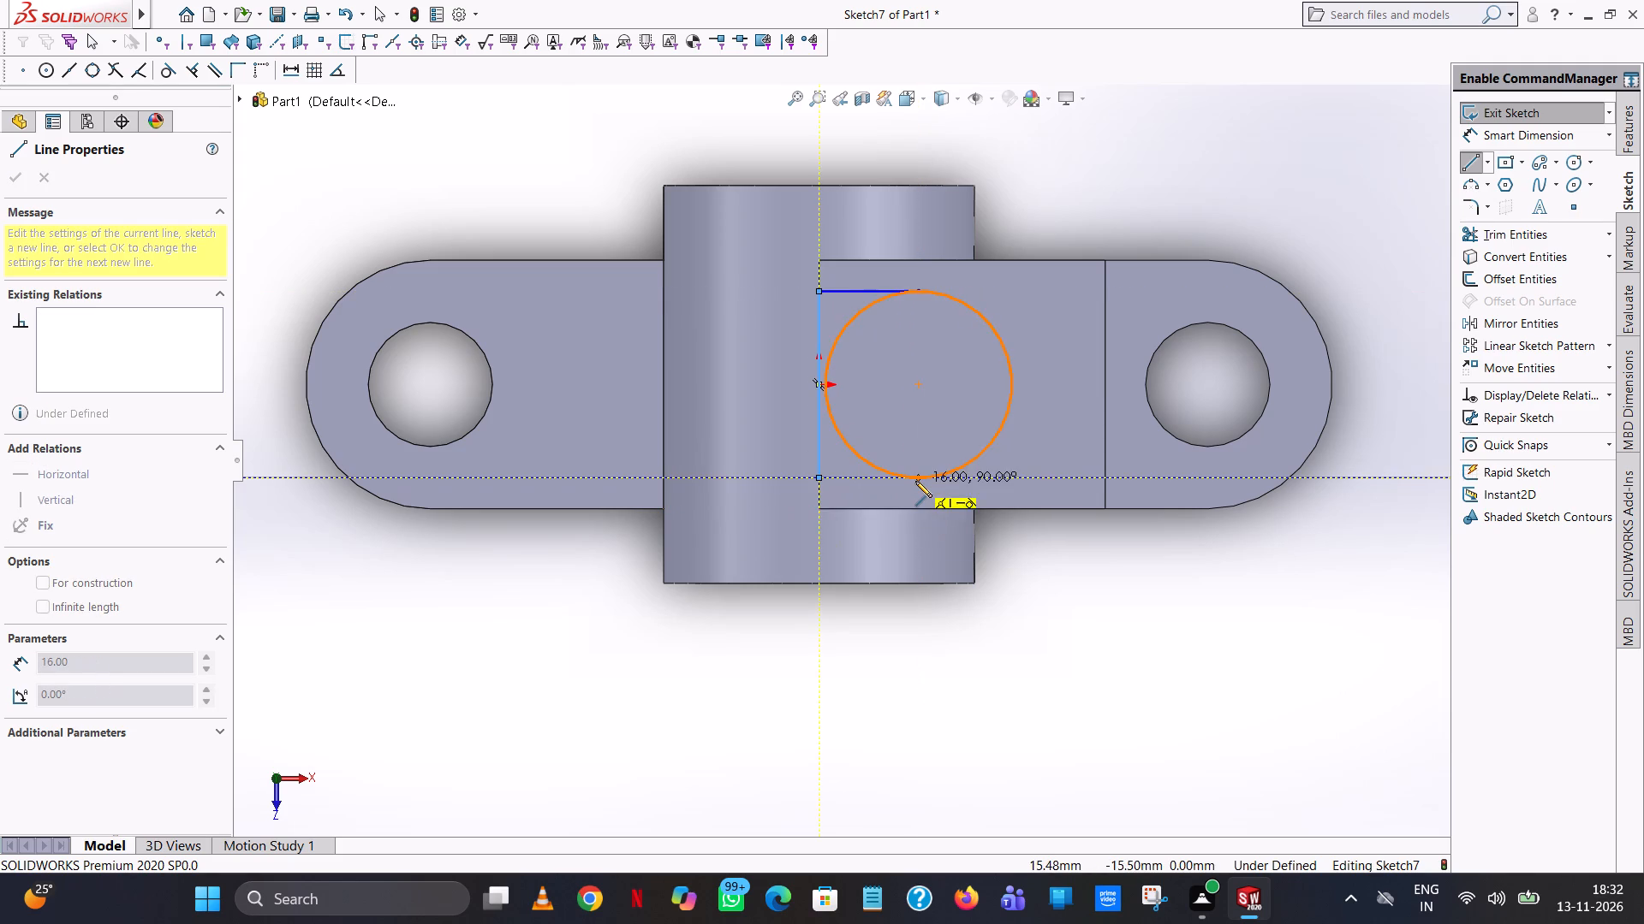
pyautogui.click(919, 479)
pyautogui.rightClick(919, 479)
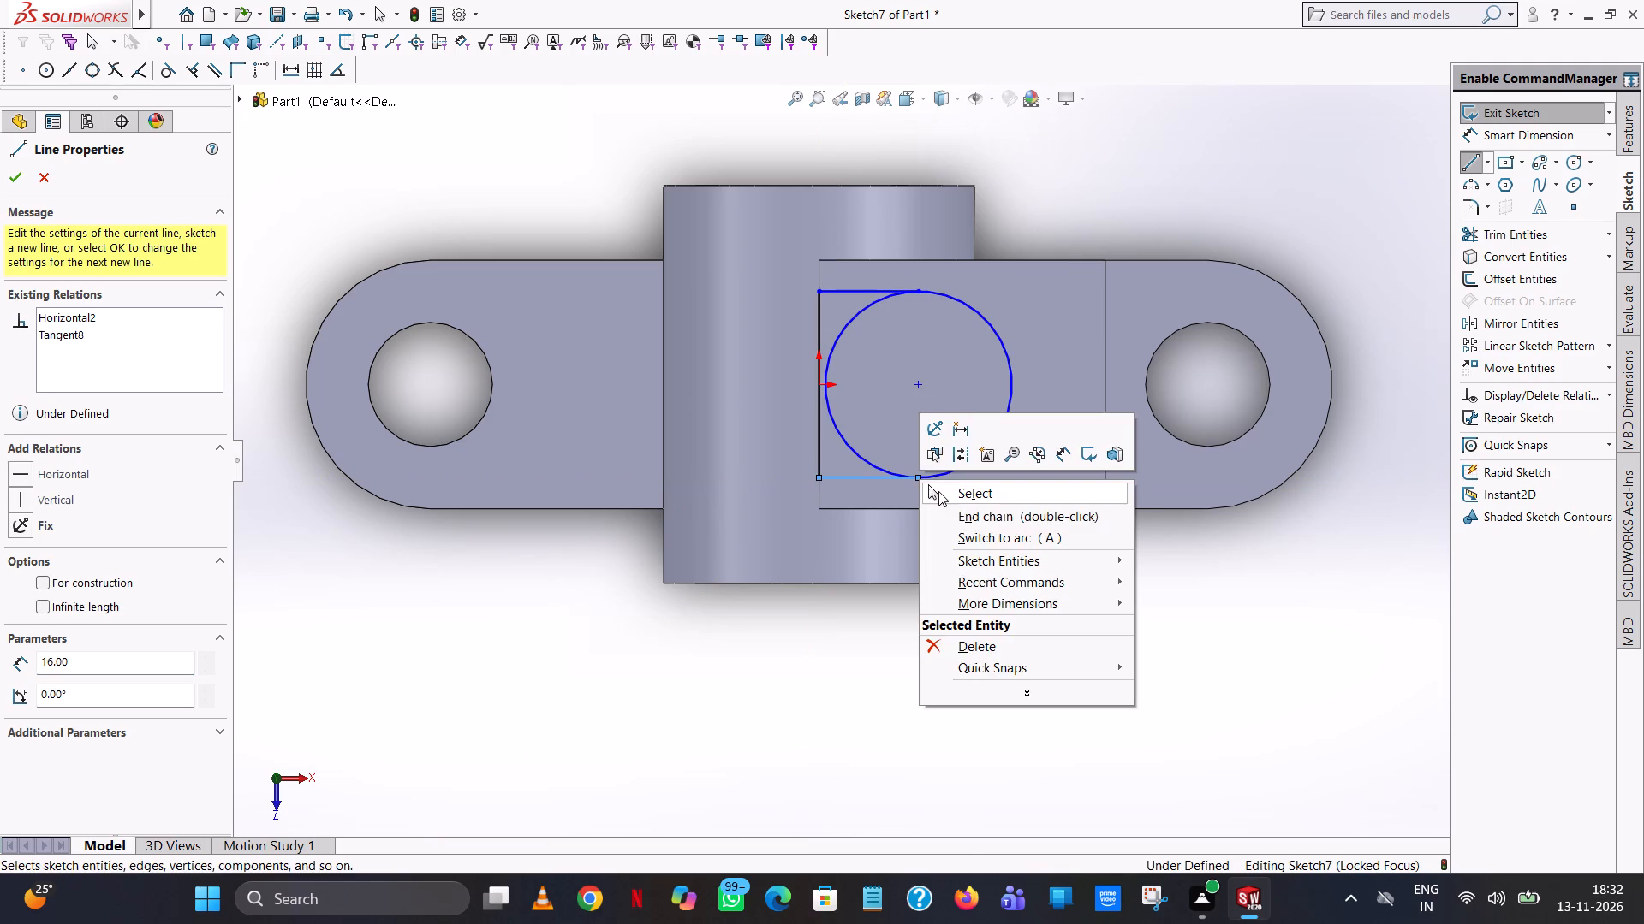
pyautogui.click(938, 491)
# Trim the circle's inner half between the two tangent lines to leave a closed D-shaped profile.
pyautogui.click(1491, 236)
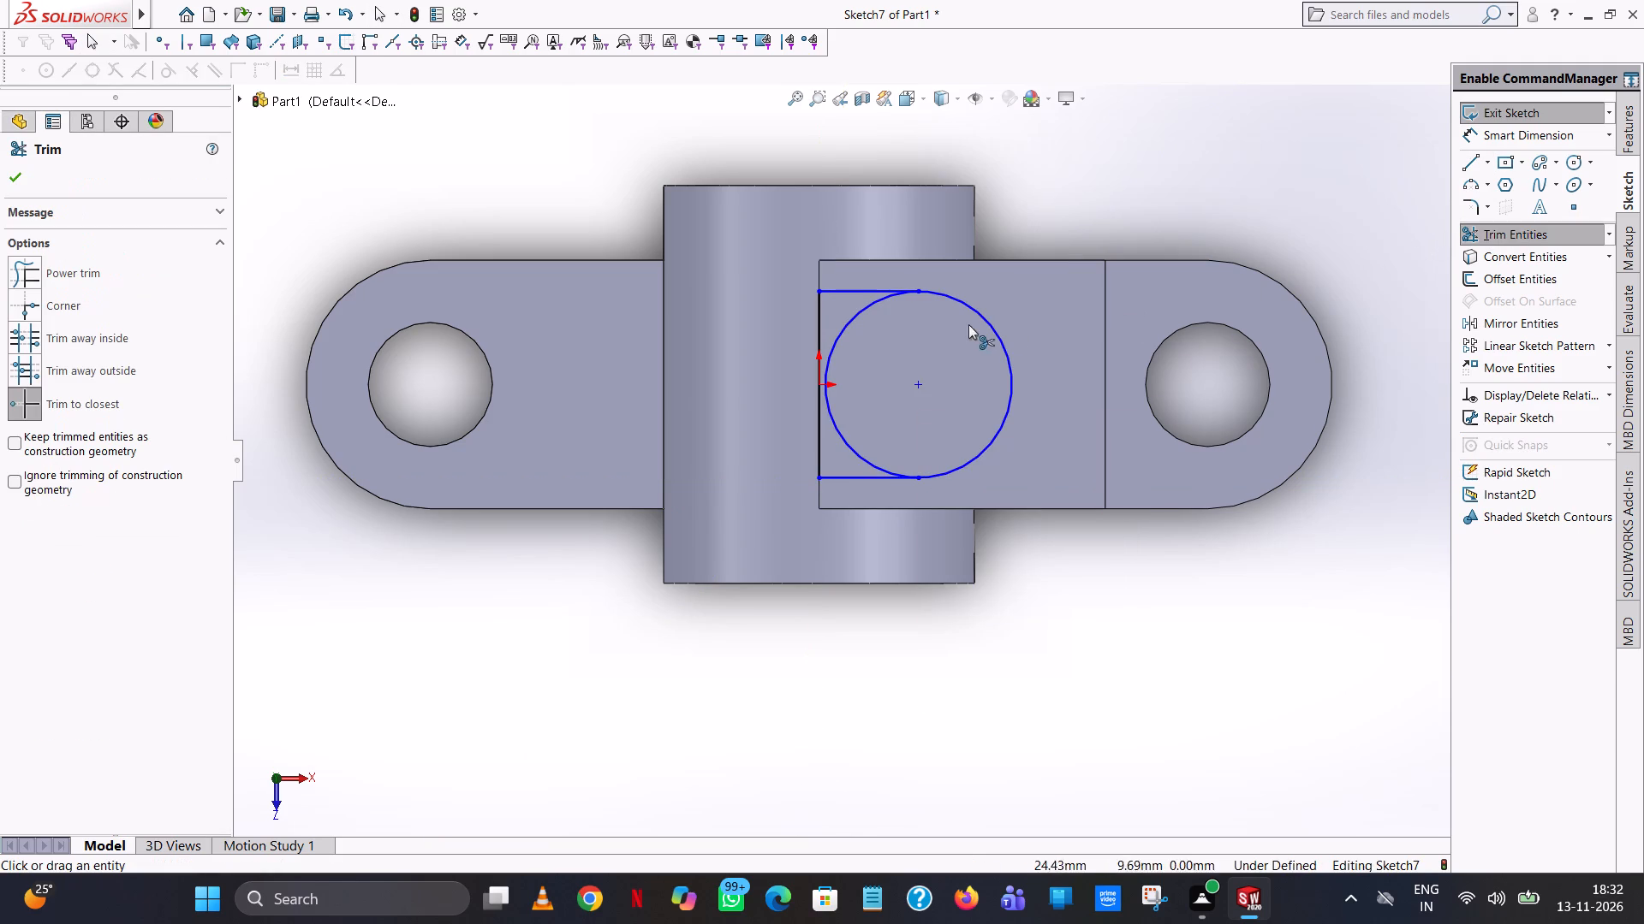
pyautogui.click(864, 315)
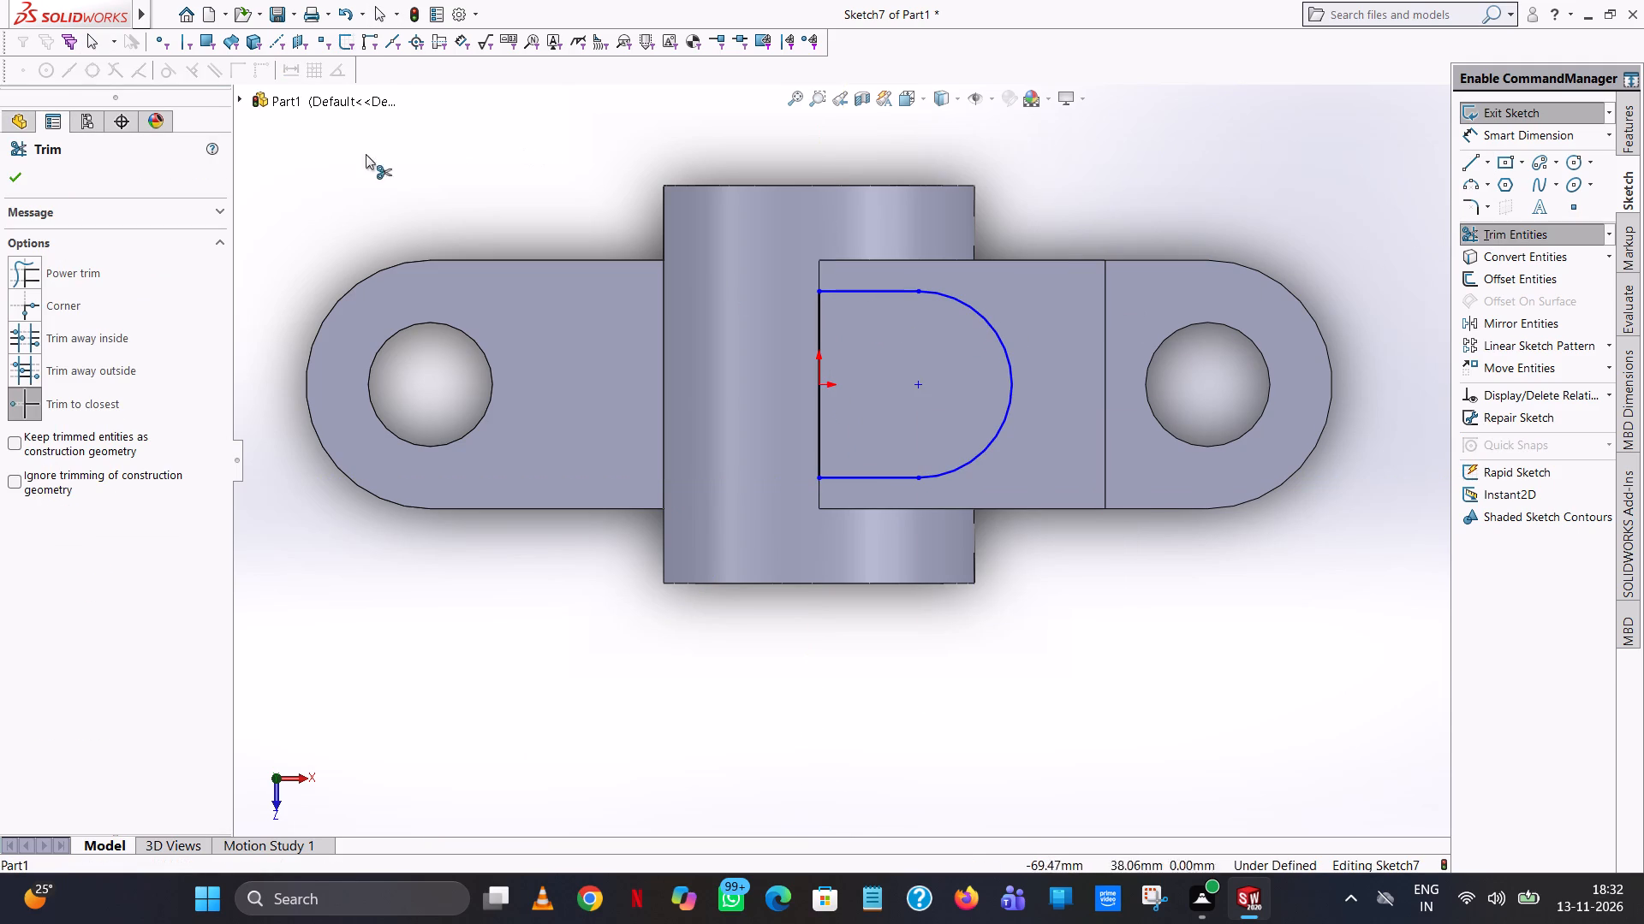
pyautogui.click(14, 179)
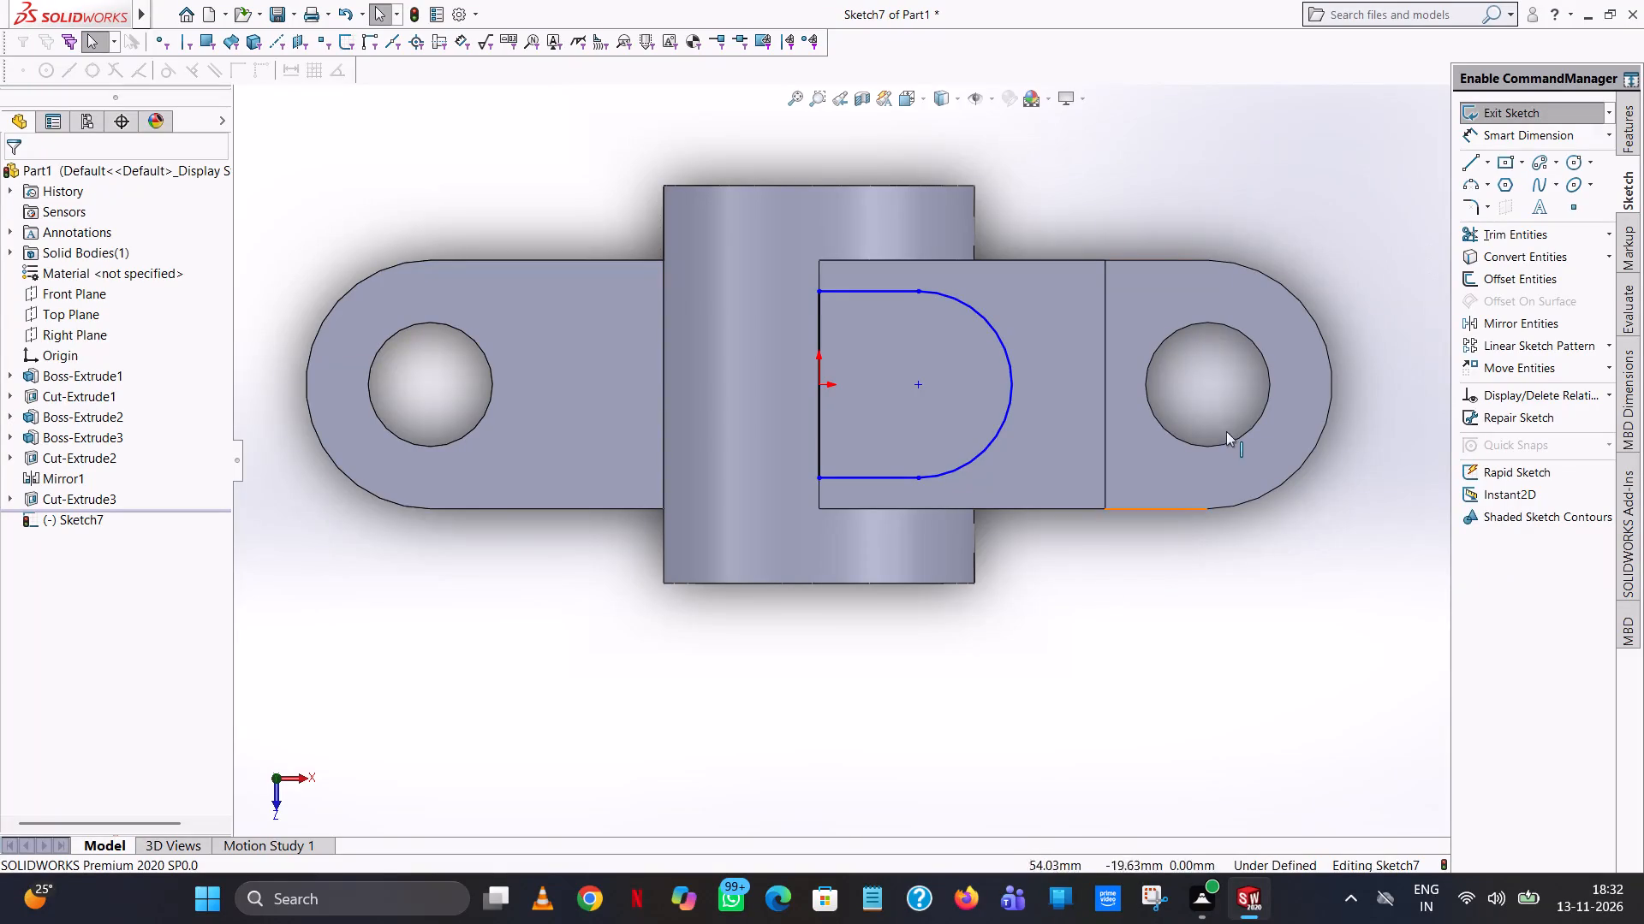
# Dimension the arc's radius and the horizontal distance from the origin to the arc's centre, accepting the drawn sizes.
pyautogui.click(1522, 133)
pyautogui.click(1013, 362)
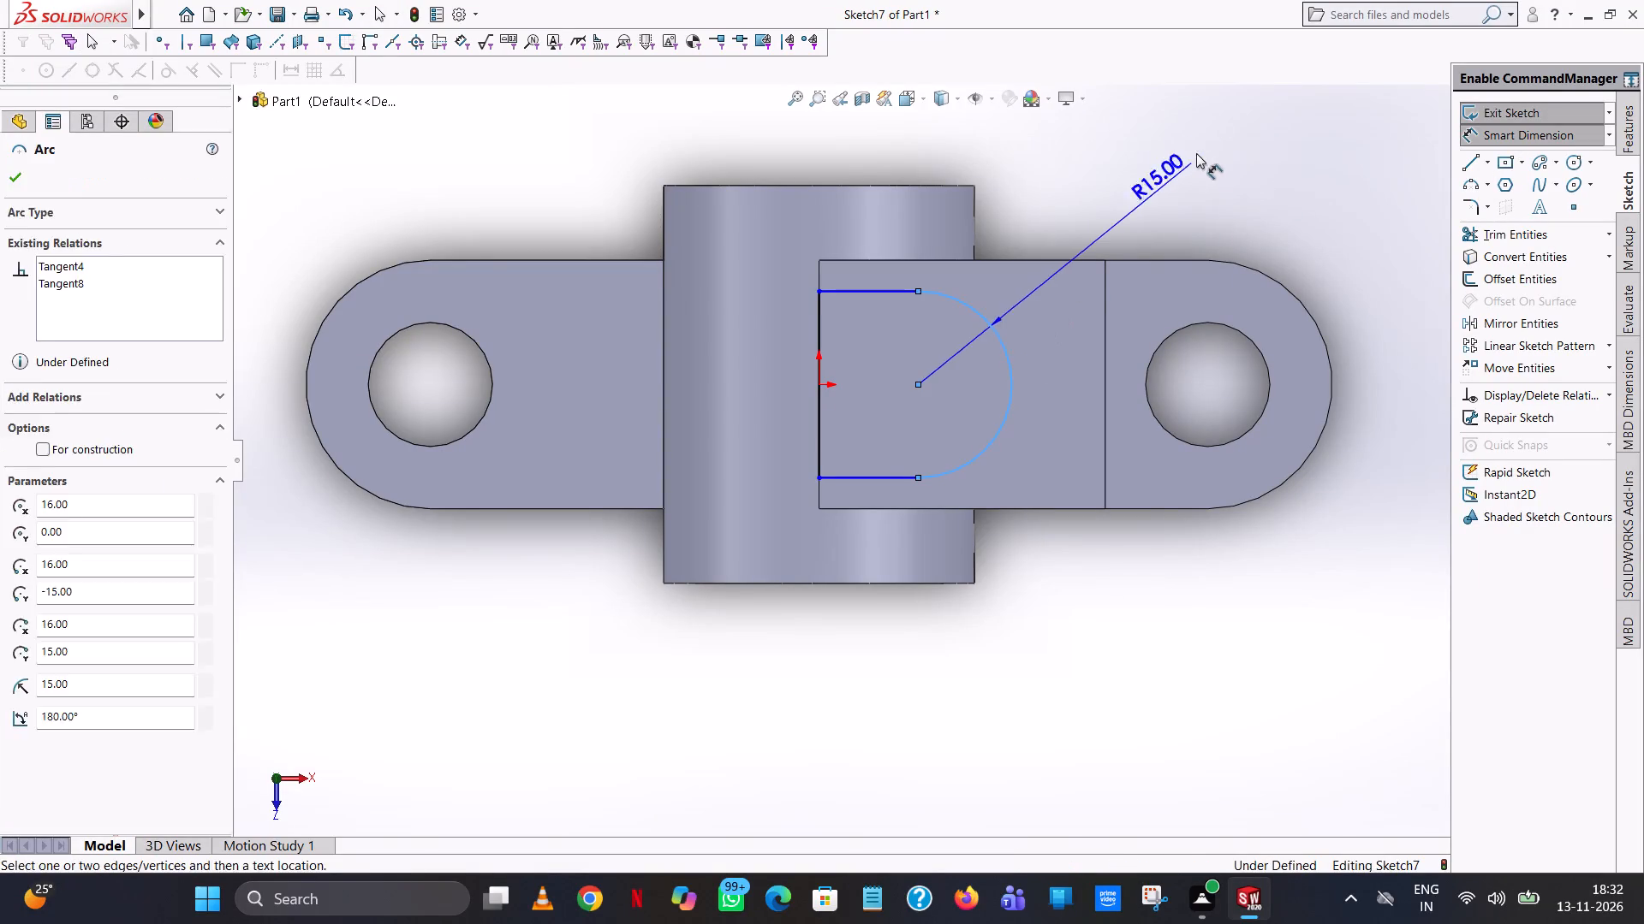
pyautogui.click(1197, 151)
pyautogui.click(1130, 127)
pyautogui.click(1269, 213)
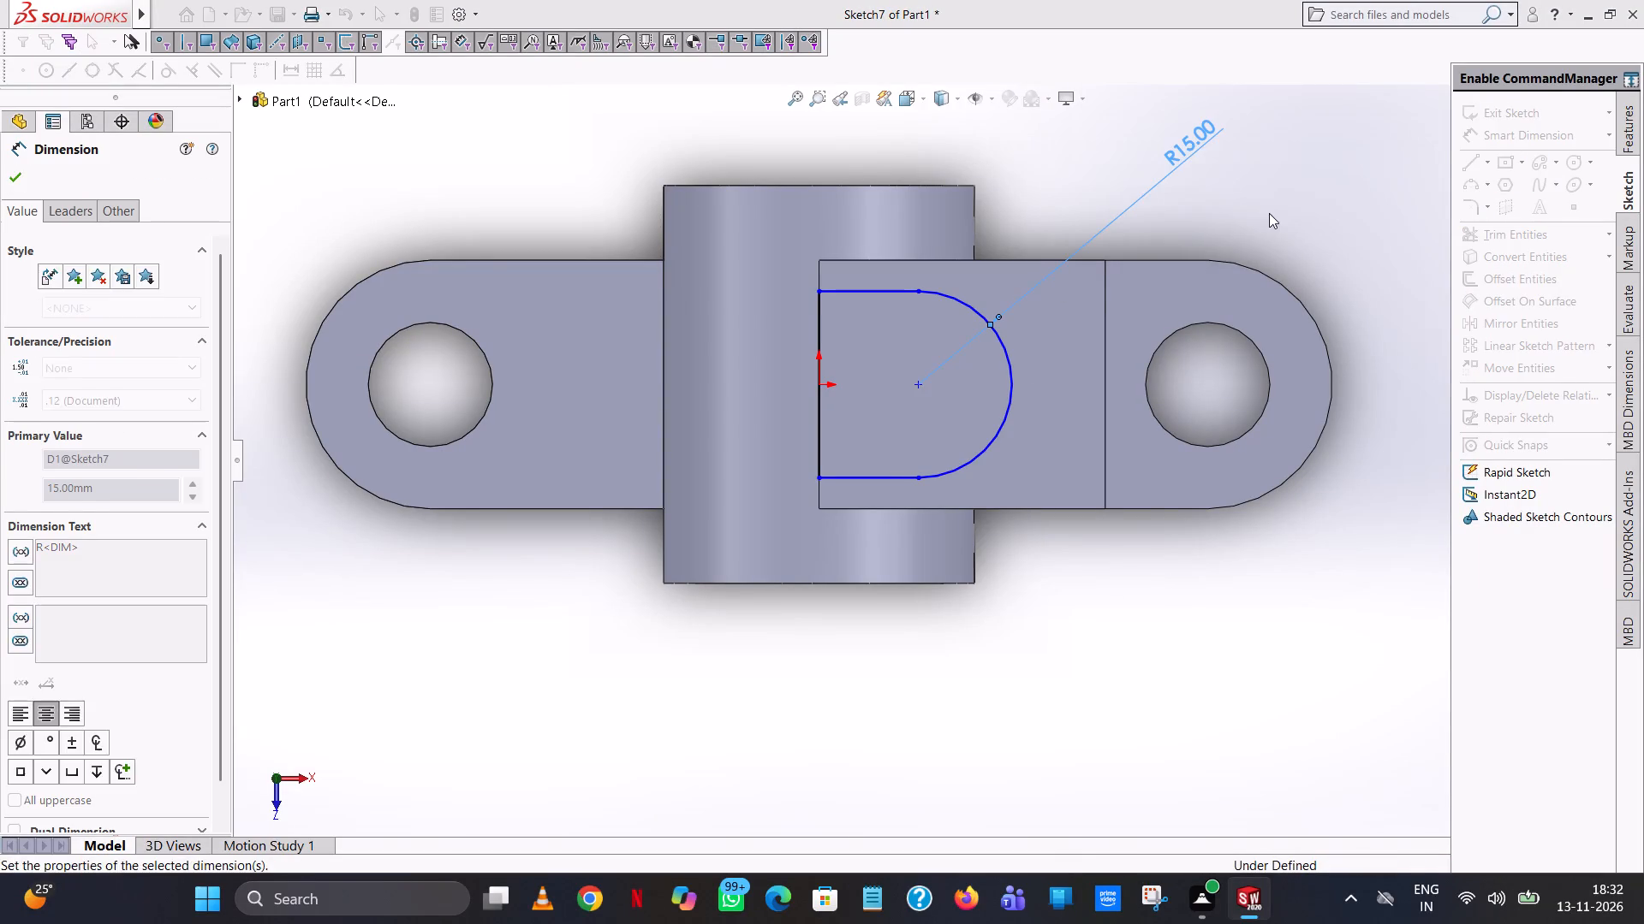
pyautogui.click(817, 383)
pyautogui.click(920, 389)
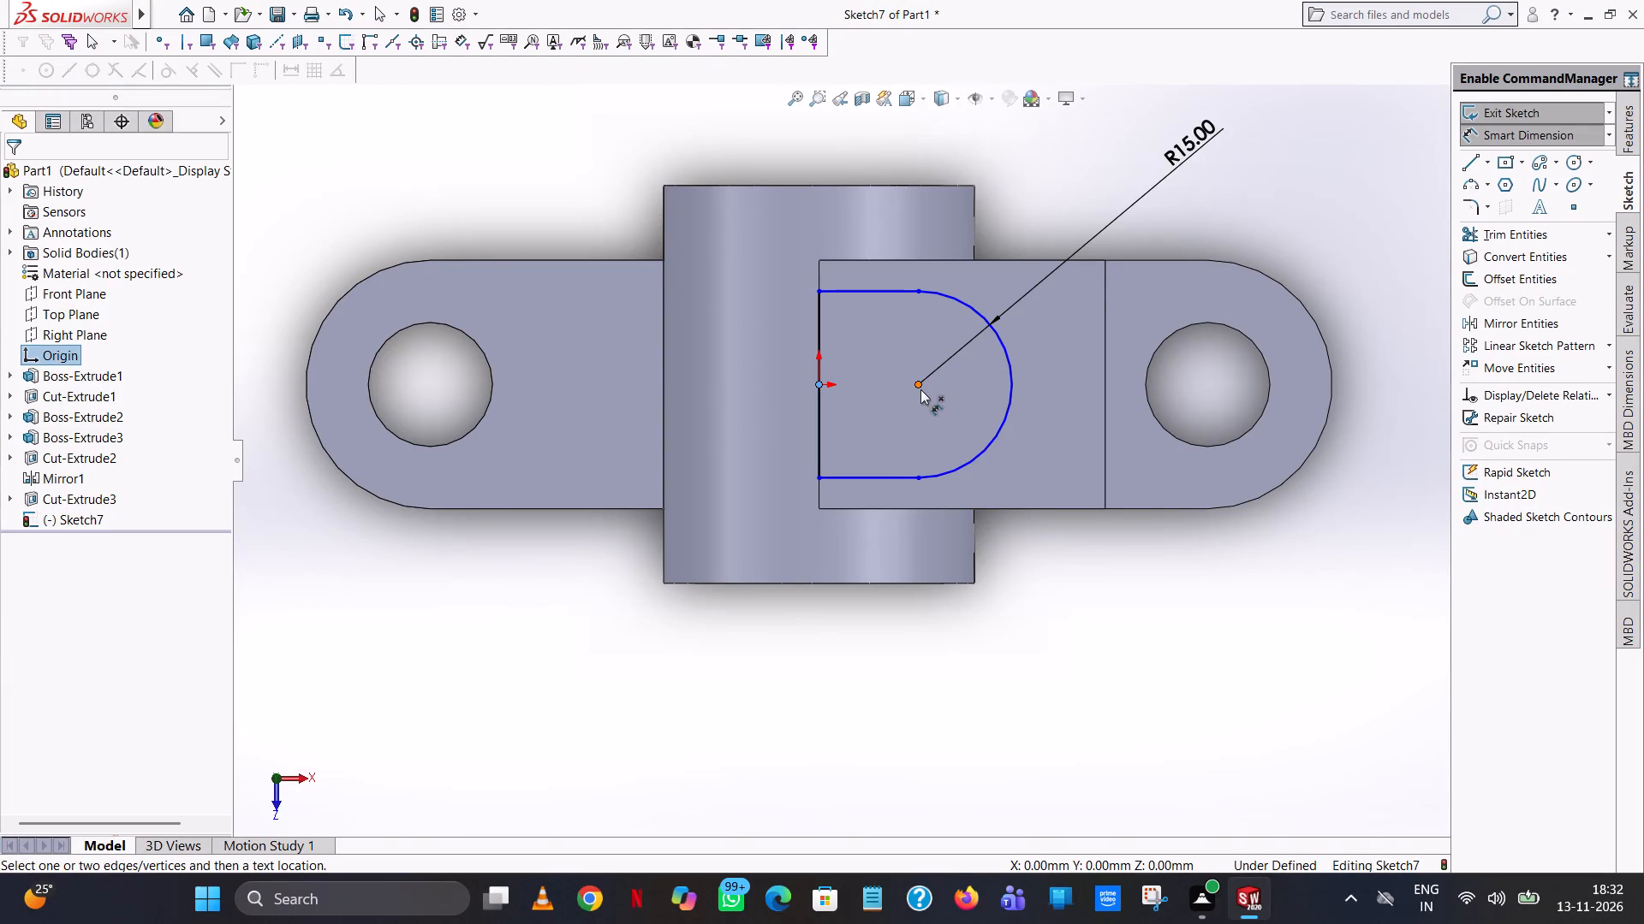
pyautogui.click(942, 653)
pyautogui.click(870, 628)
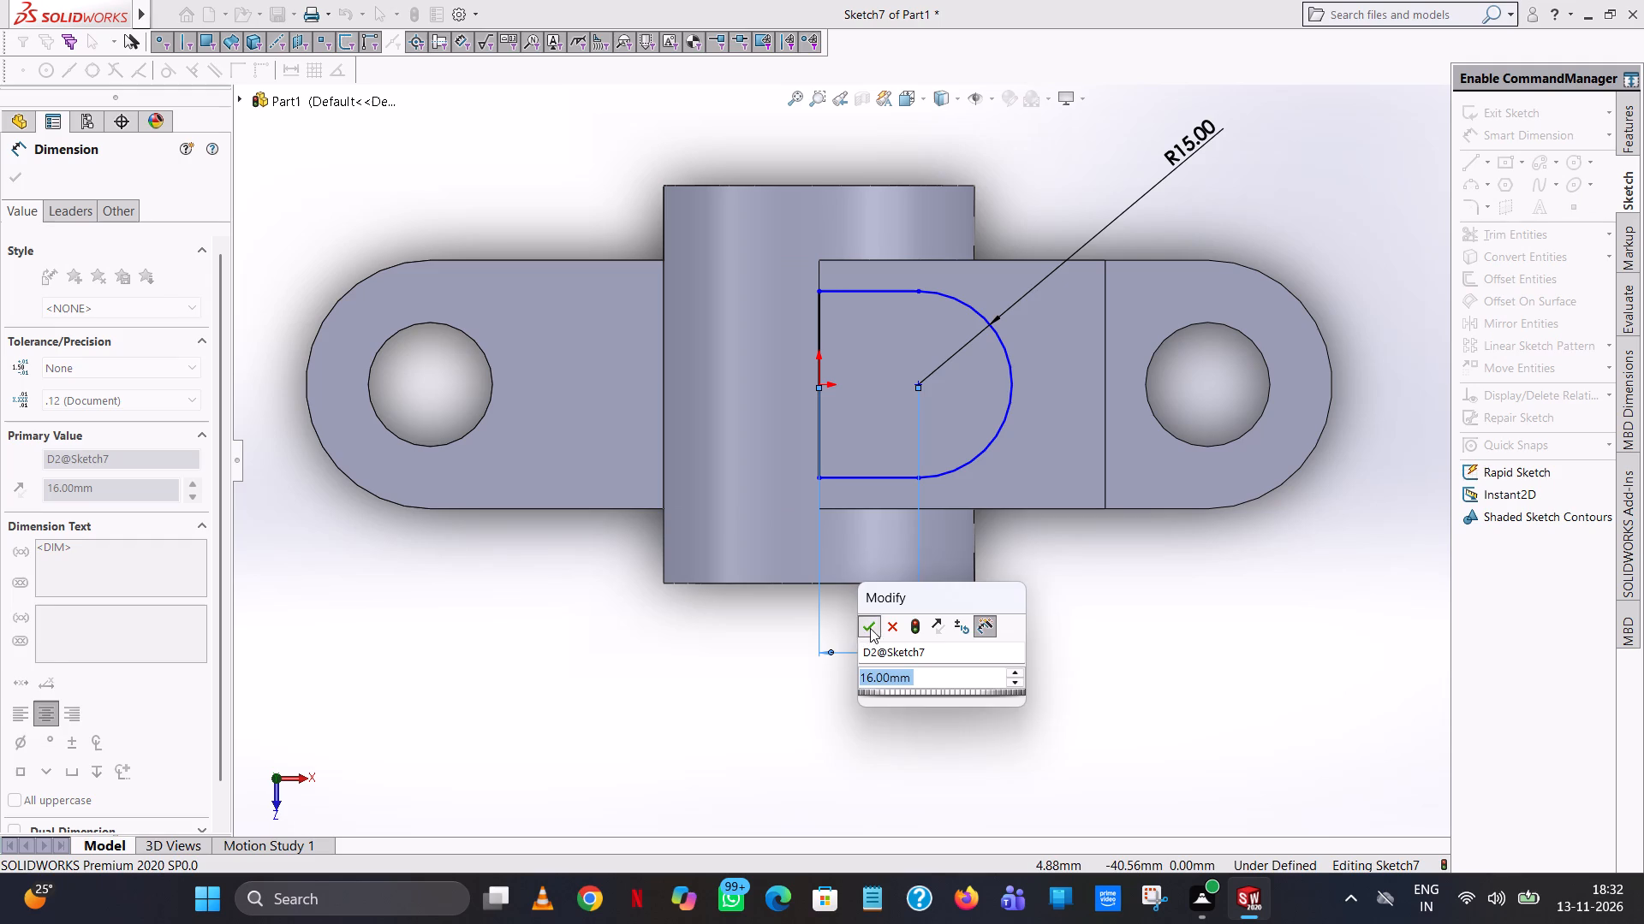
pyautogui.press('Escape')
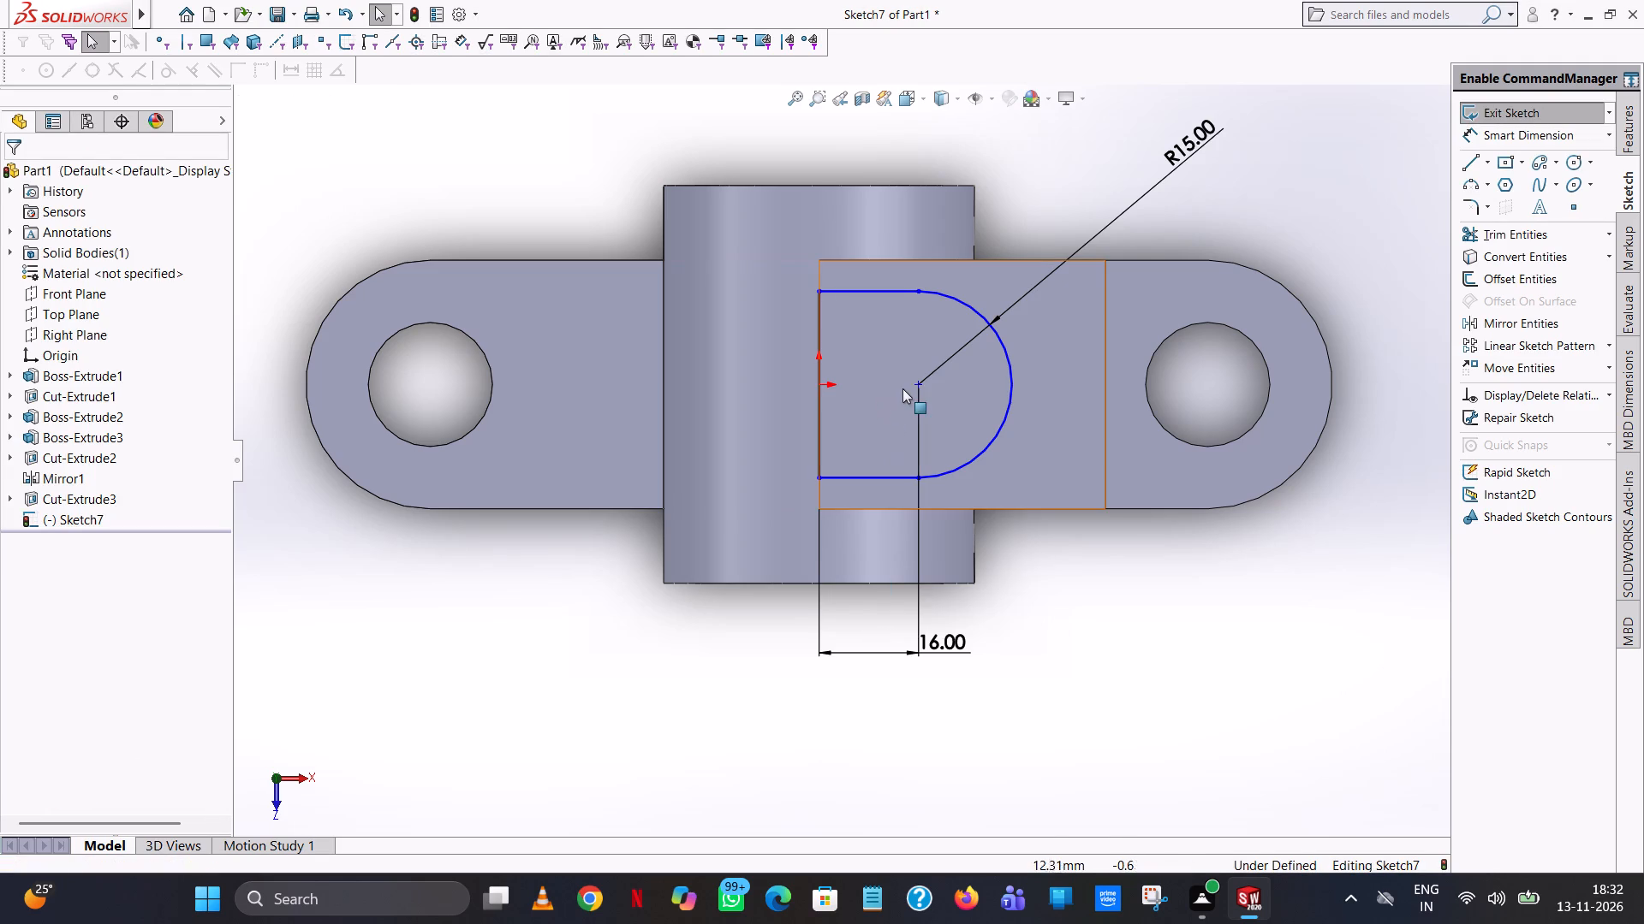
# Add a horizontal relation between the arc's centre point and the origin.
pyautogui.keyDown('ctrl'); pyautogui.click(919, 385); pyautogui.keyUp('ctrl')
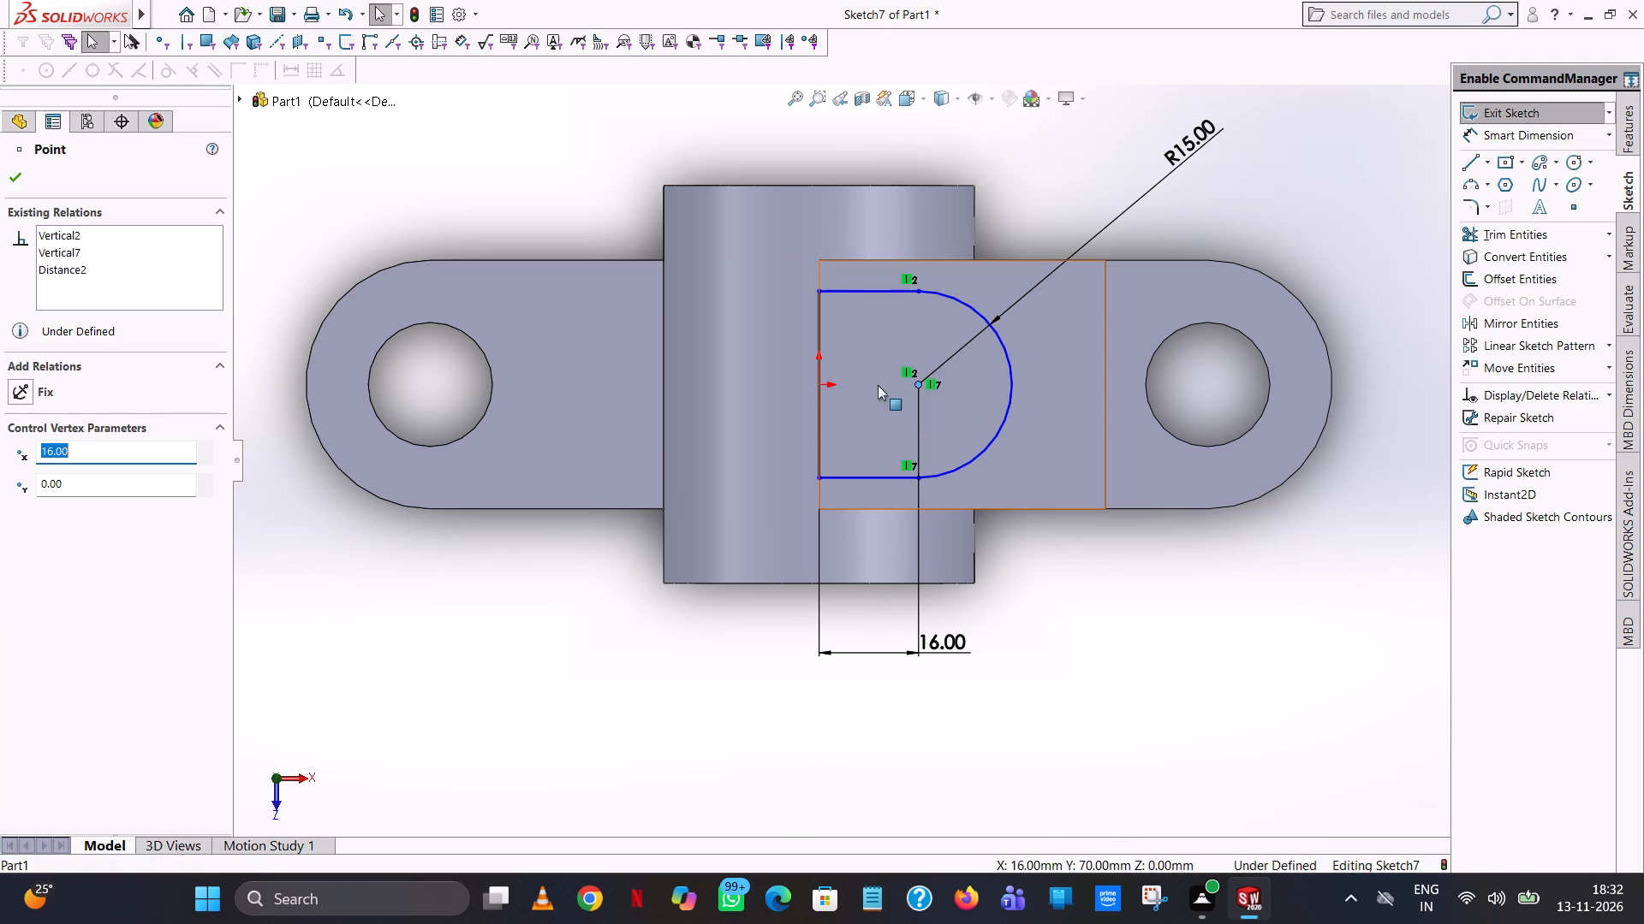
pyautogui.keyDown('ctrl'); pyautogui.click(816, 387); pyautogui.keyUp('ctrl')
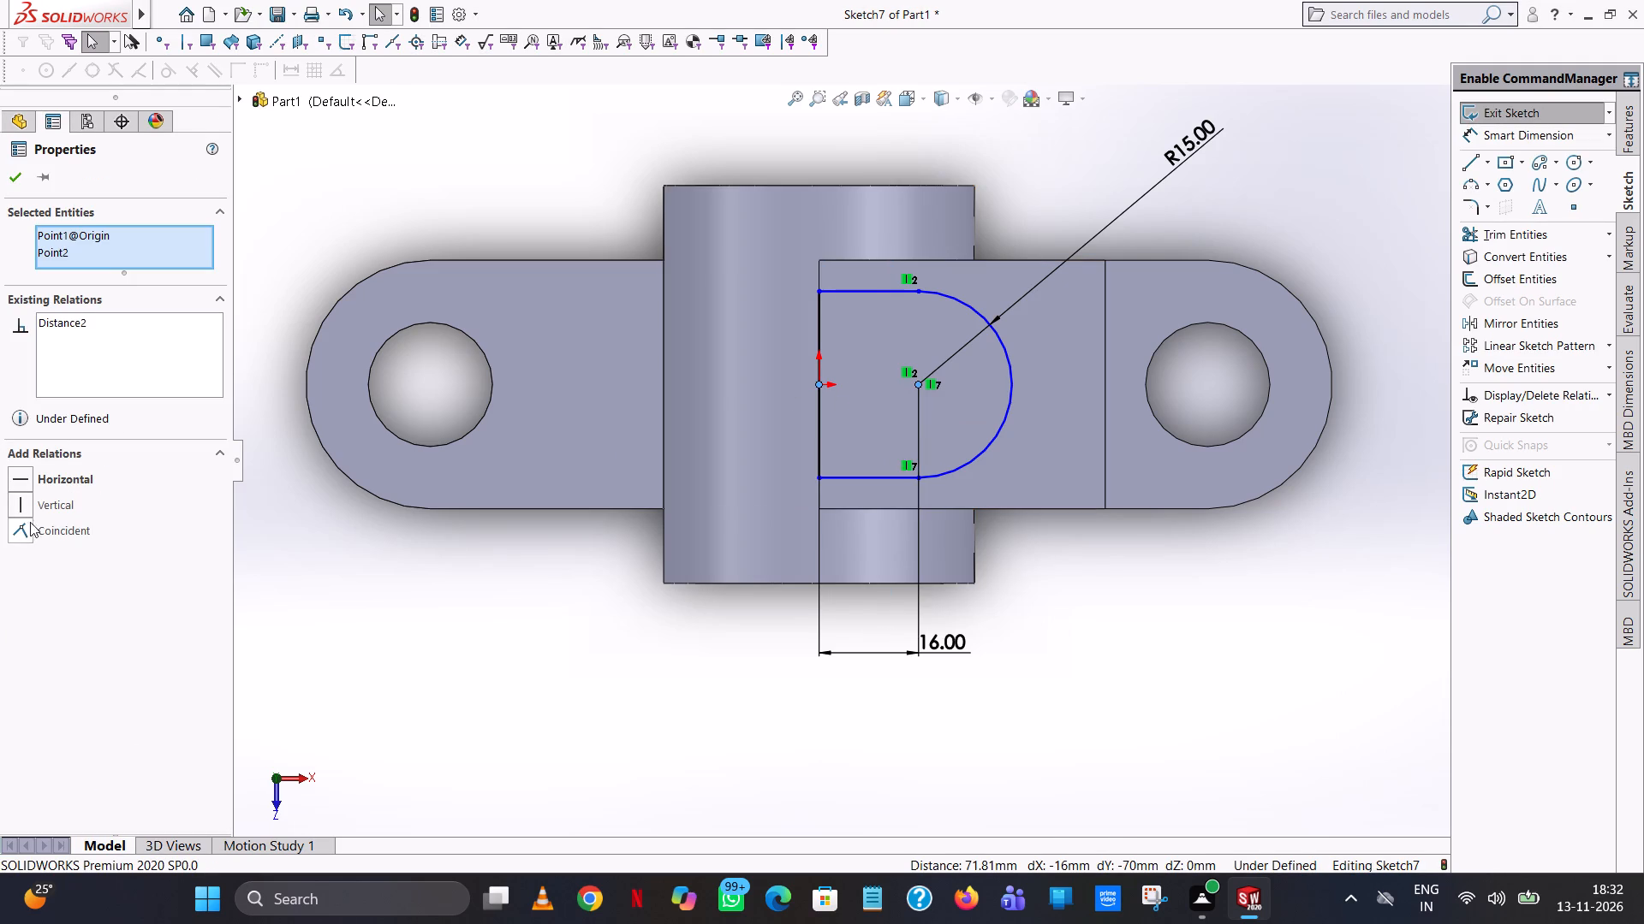
pyautogui.click(66, 475)
pyautogui.click(16, 181)
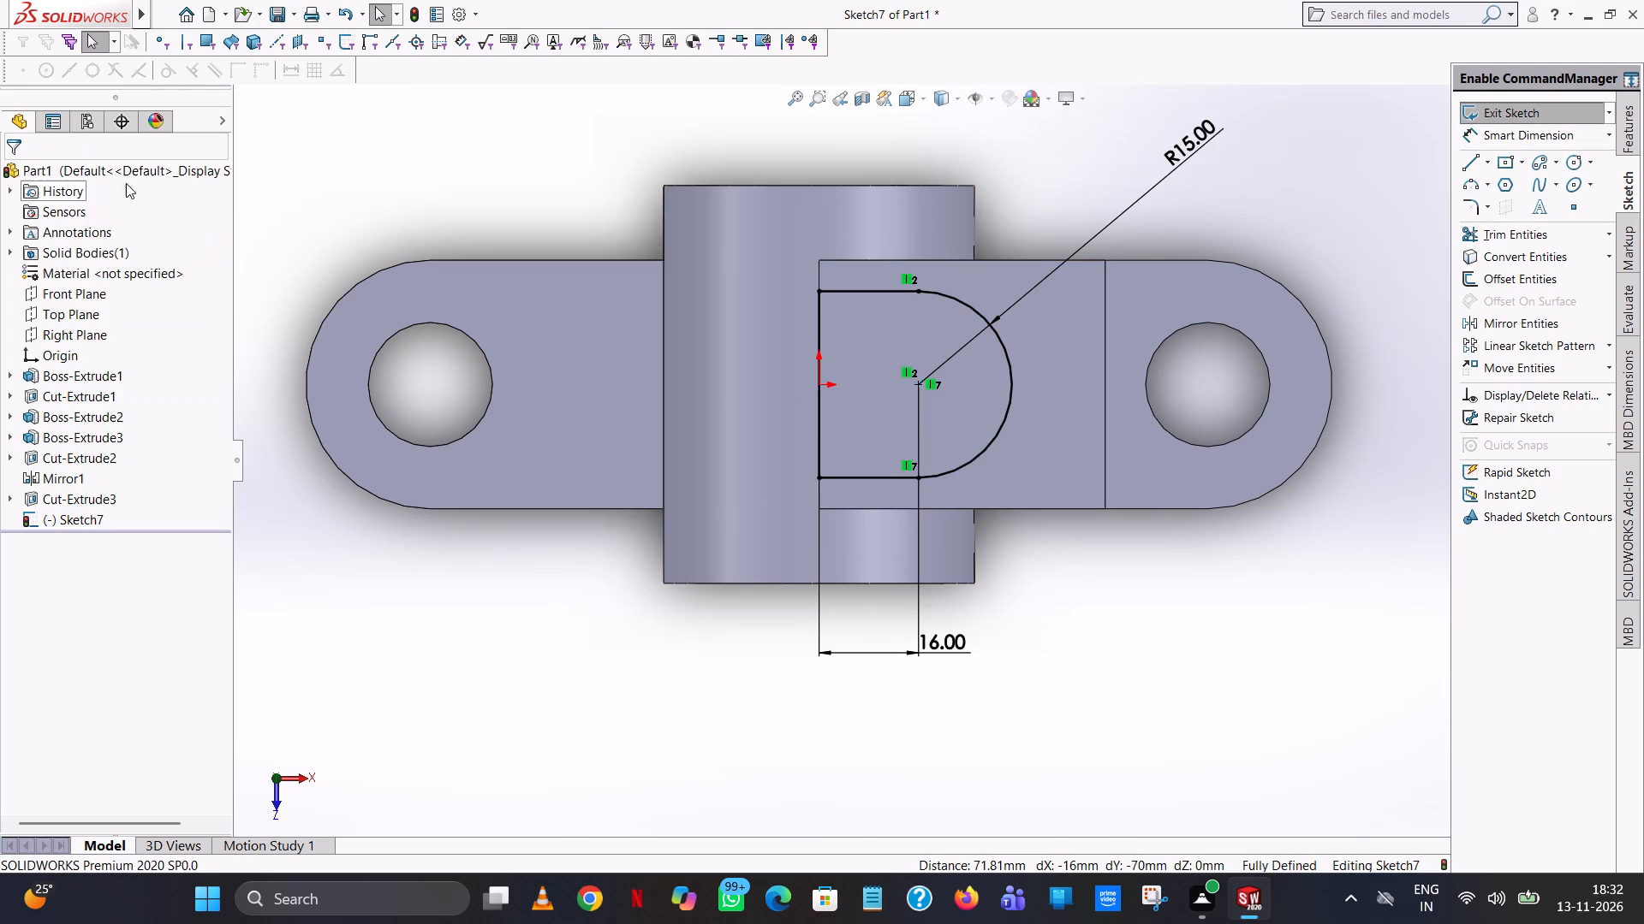
pyautogui.click(575, 200)
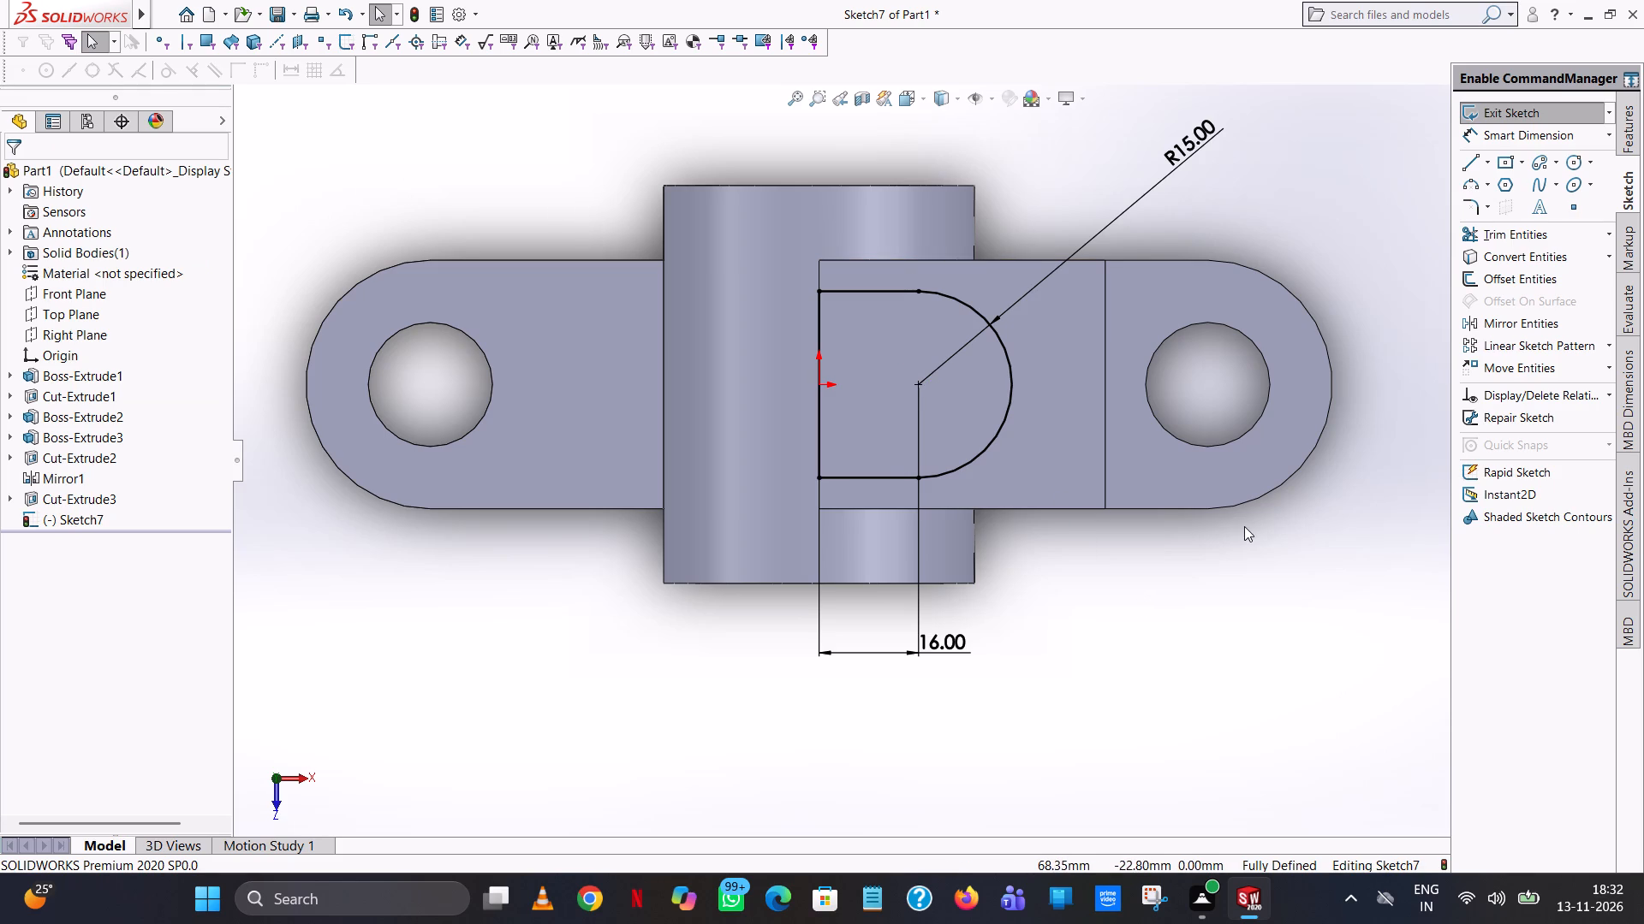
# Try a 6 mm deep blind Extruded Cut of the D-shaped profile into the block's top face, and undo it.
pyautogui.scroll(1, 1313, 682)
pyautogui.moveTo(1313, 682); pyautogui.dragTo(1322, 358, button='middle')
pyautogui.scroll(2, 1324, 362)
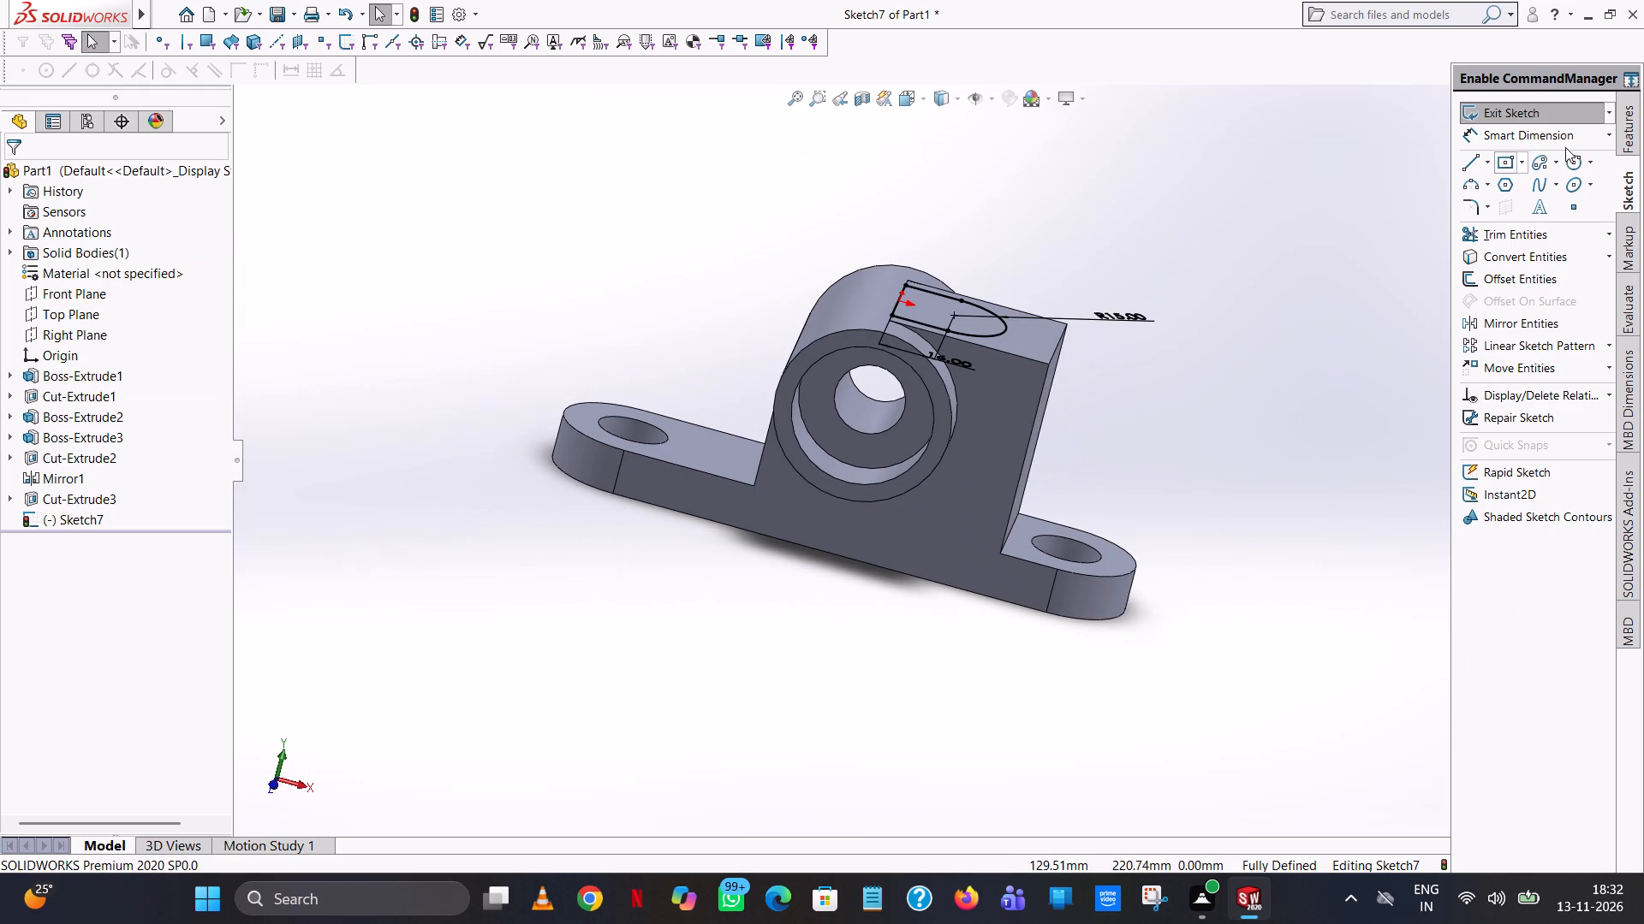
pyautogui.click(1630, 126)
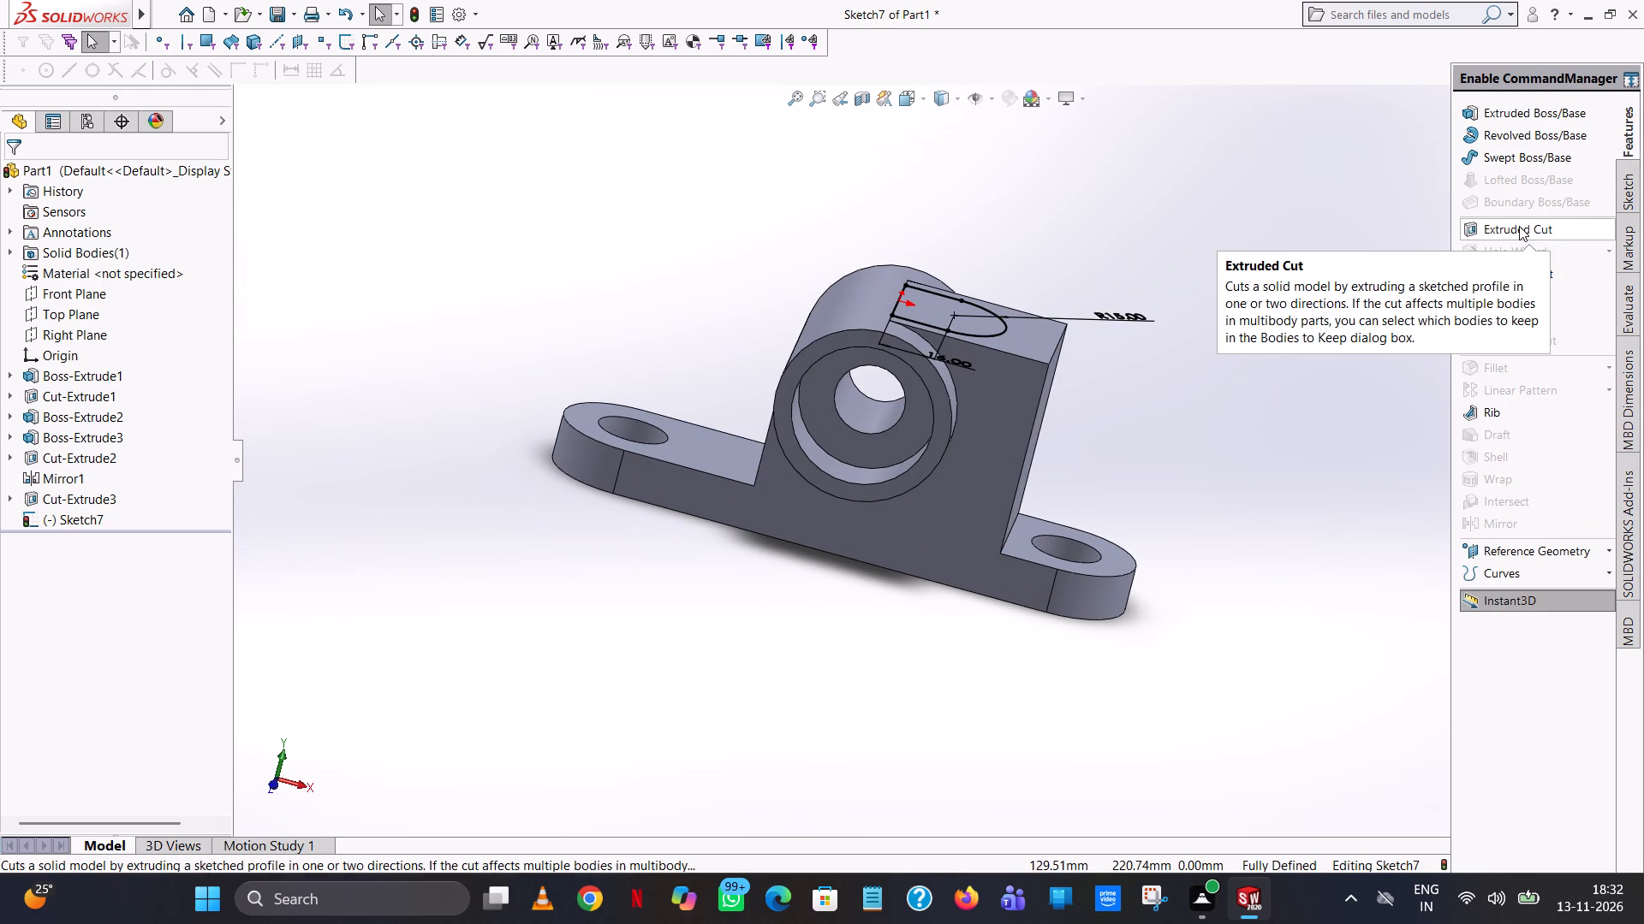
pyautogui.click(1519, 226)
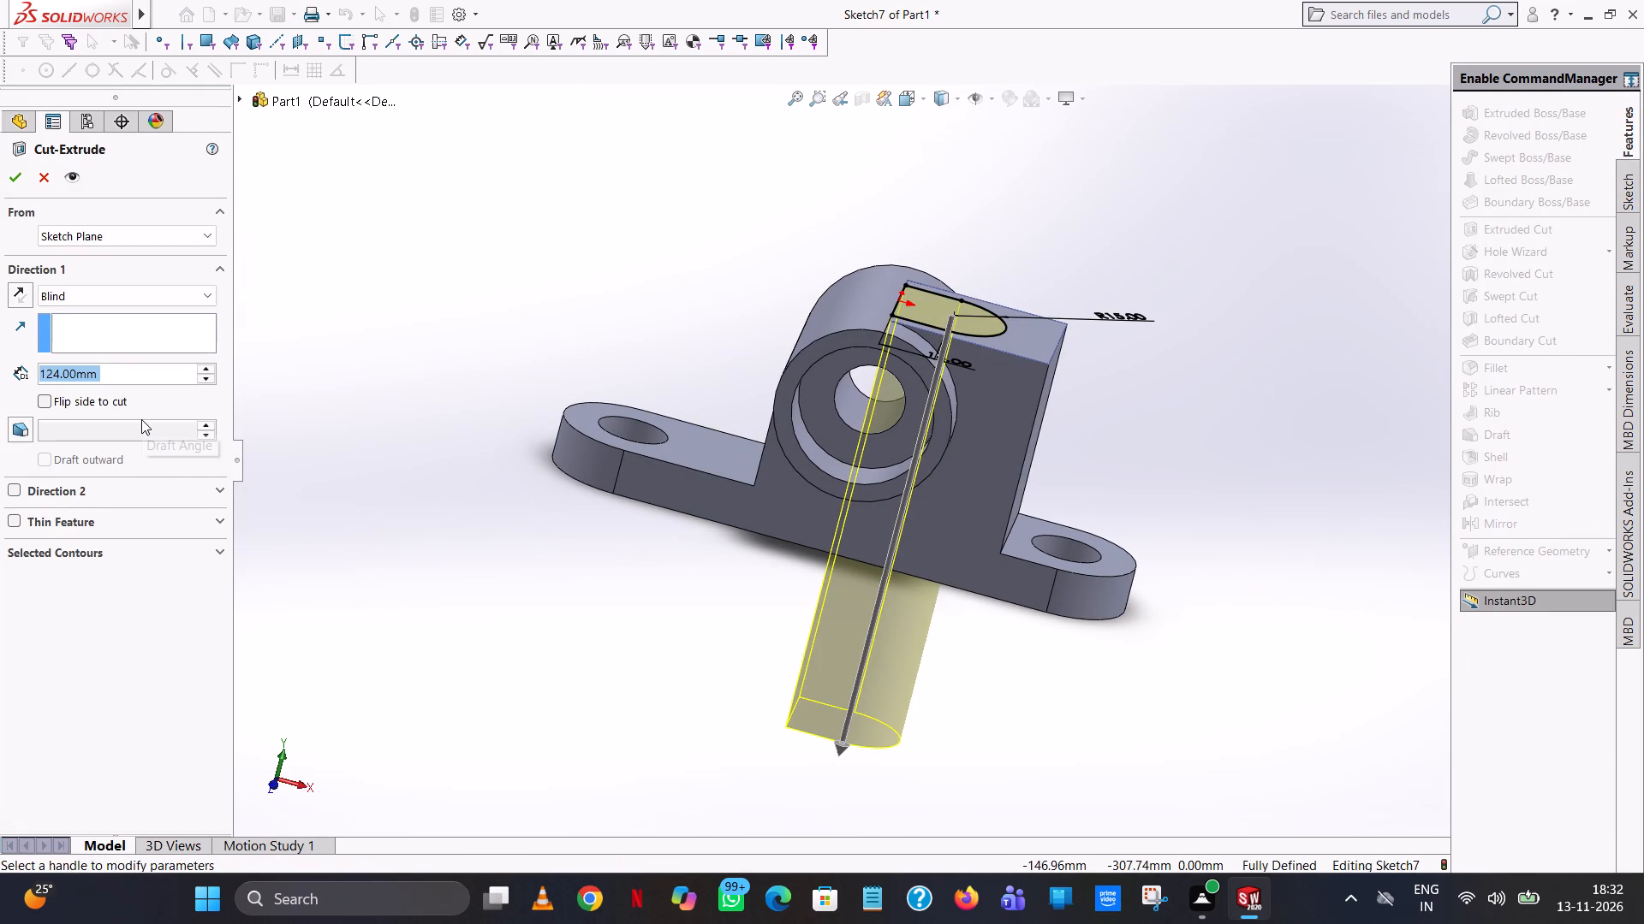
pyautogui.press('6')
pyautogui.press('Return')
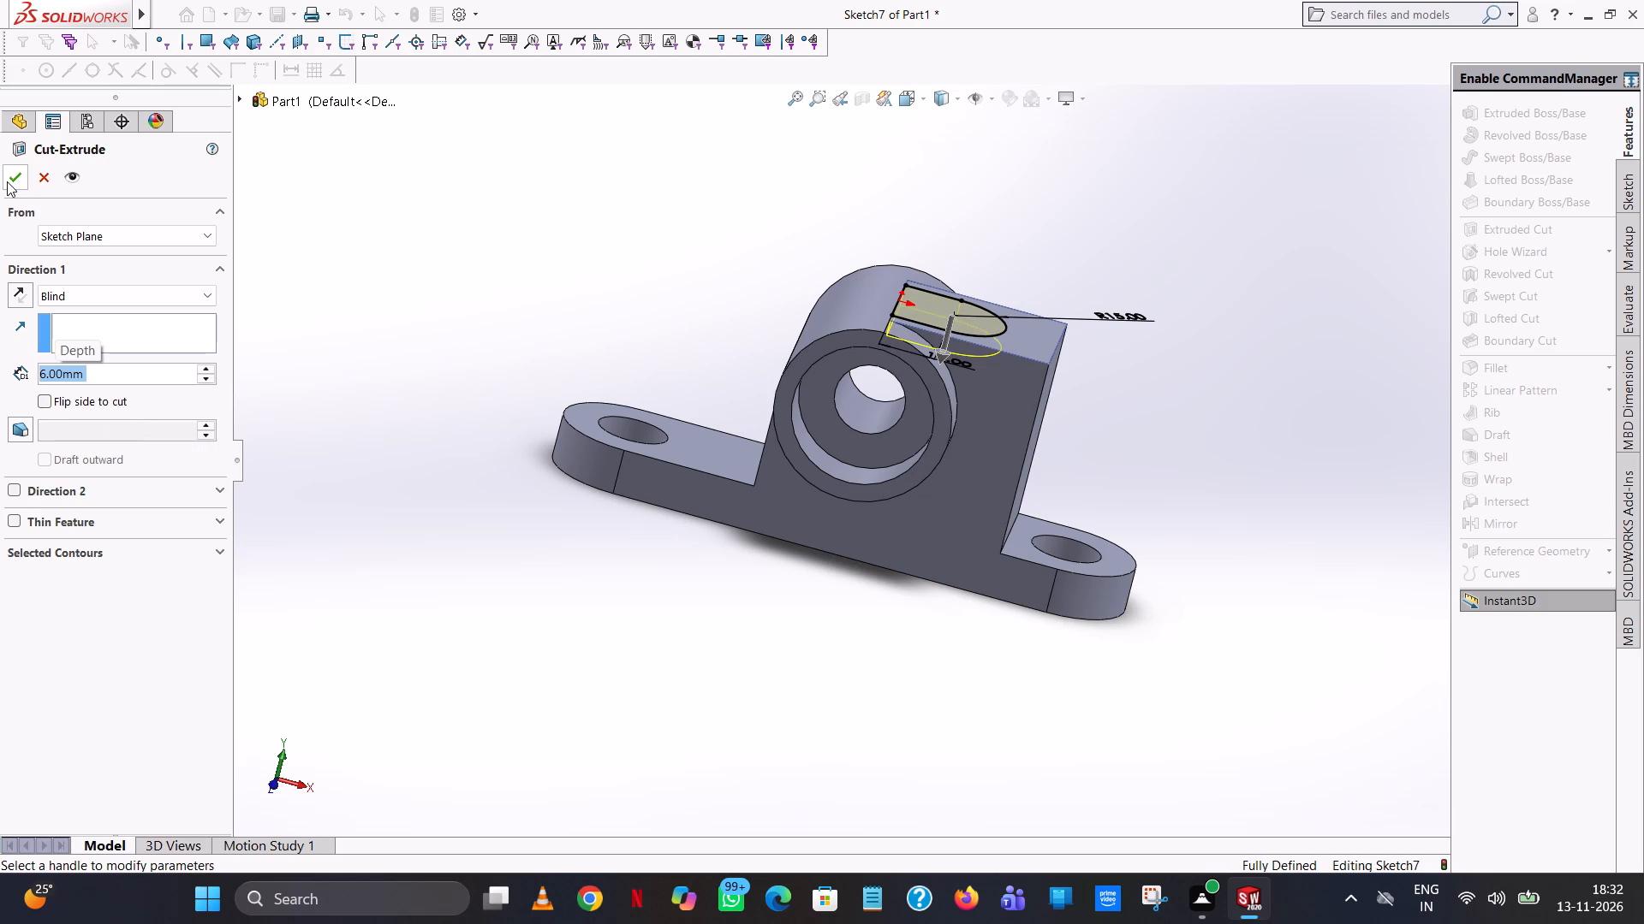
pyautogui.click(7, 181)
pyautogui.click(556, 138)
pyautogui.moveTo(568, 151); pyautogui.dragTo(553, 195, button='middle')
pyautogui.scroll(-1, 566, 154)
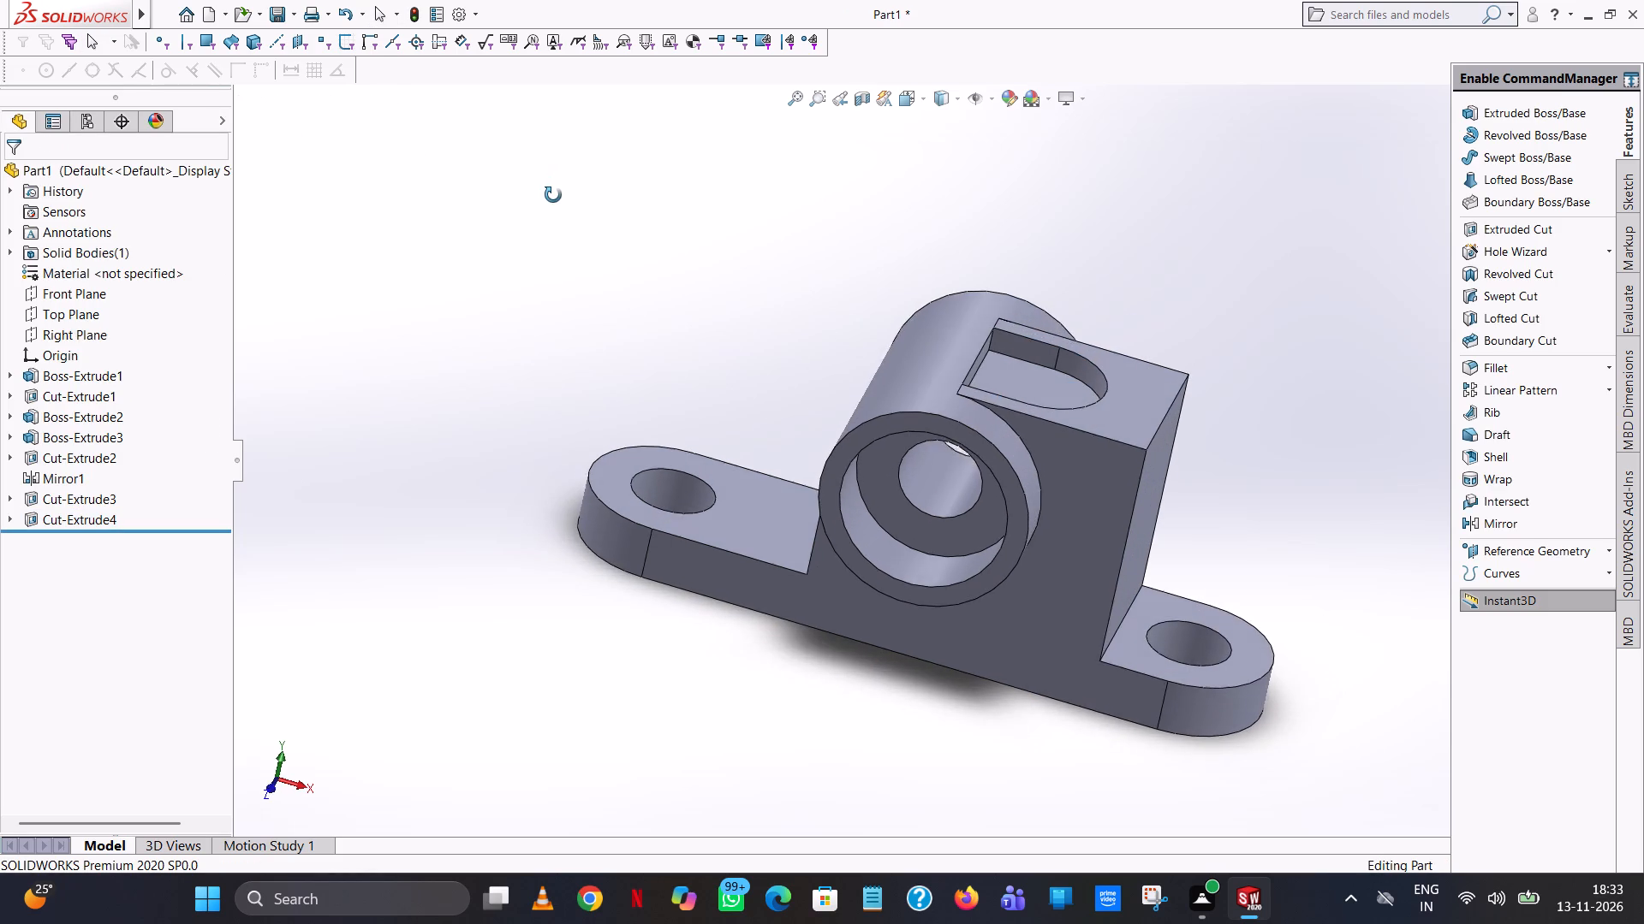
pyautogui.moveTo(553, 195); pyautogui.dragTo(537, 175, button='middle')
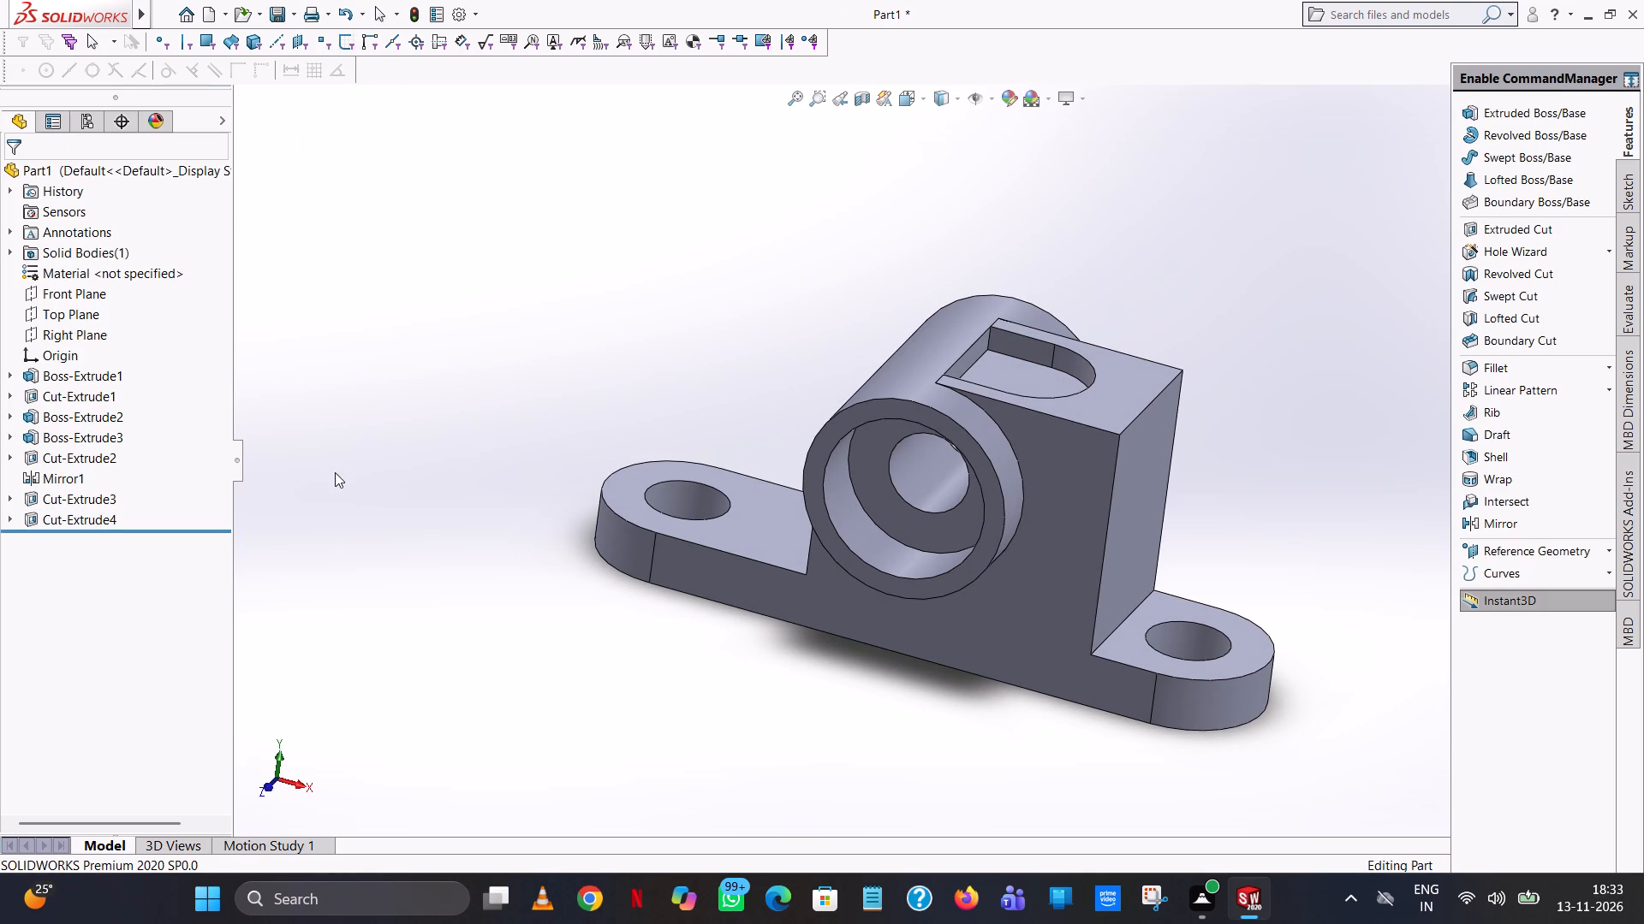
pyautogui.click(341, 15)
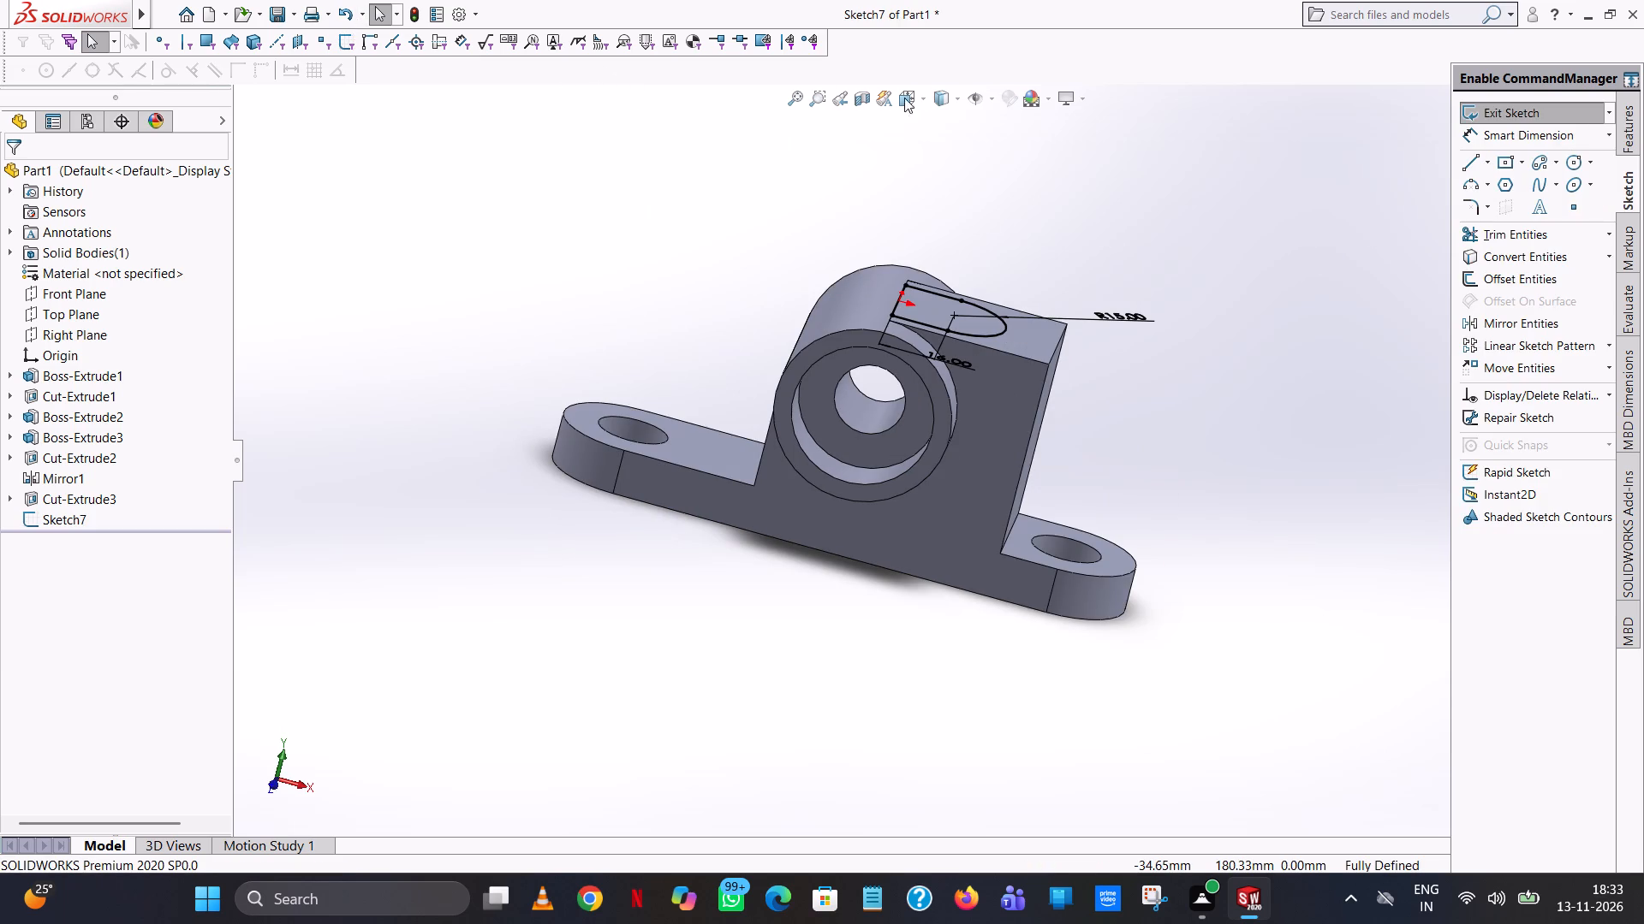
# Extend the profile over the cylinder with three lines joining the D's straight-side corners: about 31.5 mm out, 30 mm across, 31.5 mm back.
pyautogui.click(928, 102)
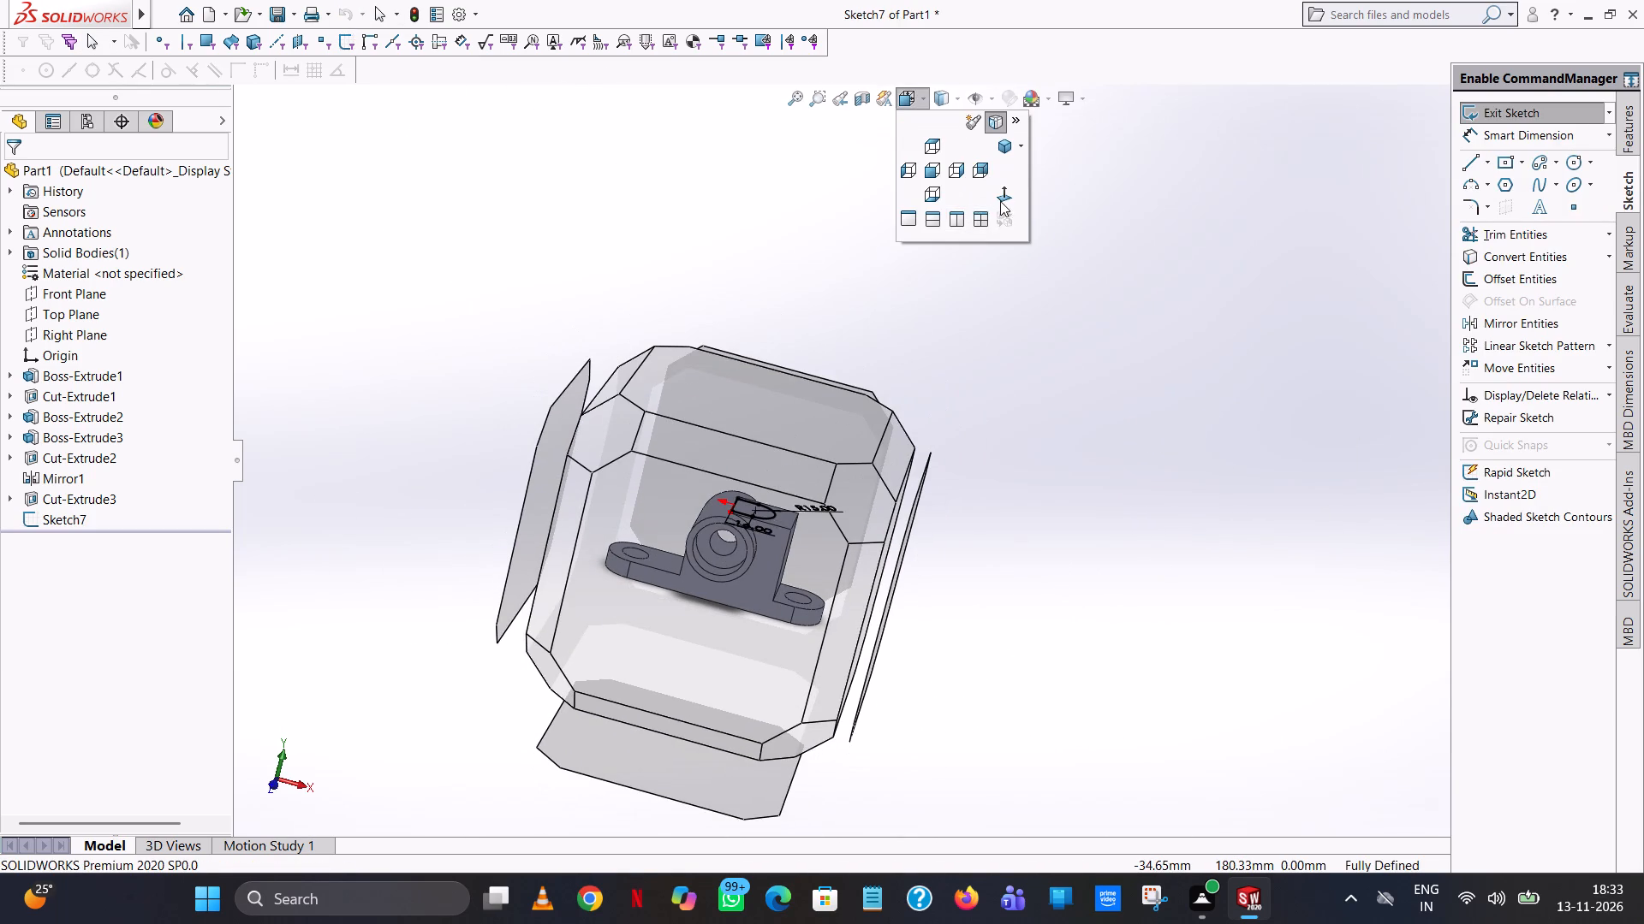
pyautogui.click(1000, 201)
pyautogui.click(1473, 165)
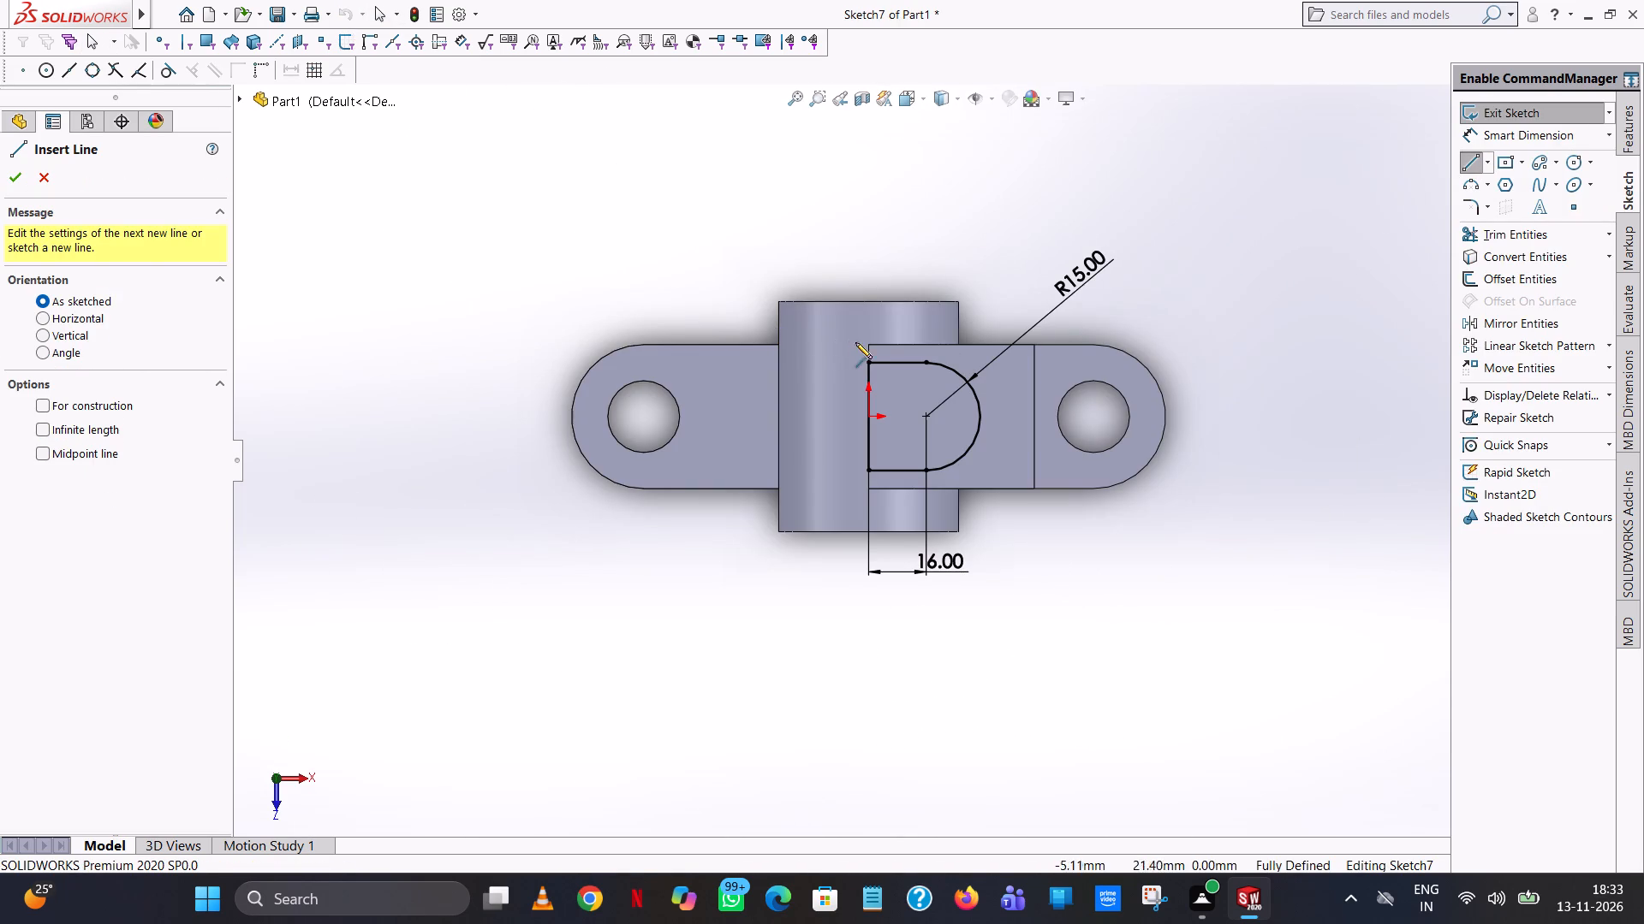
pyautogui.click(871, 362)
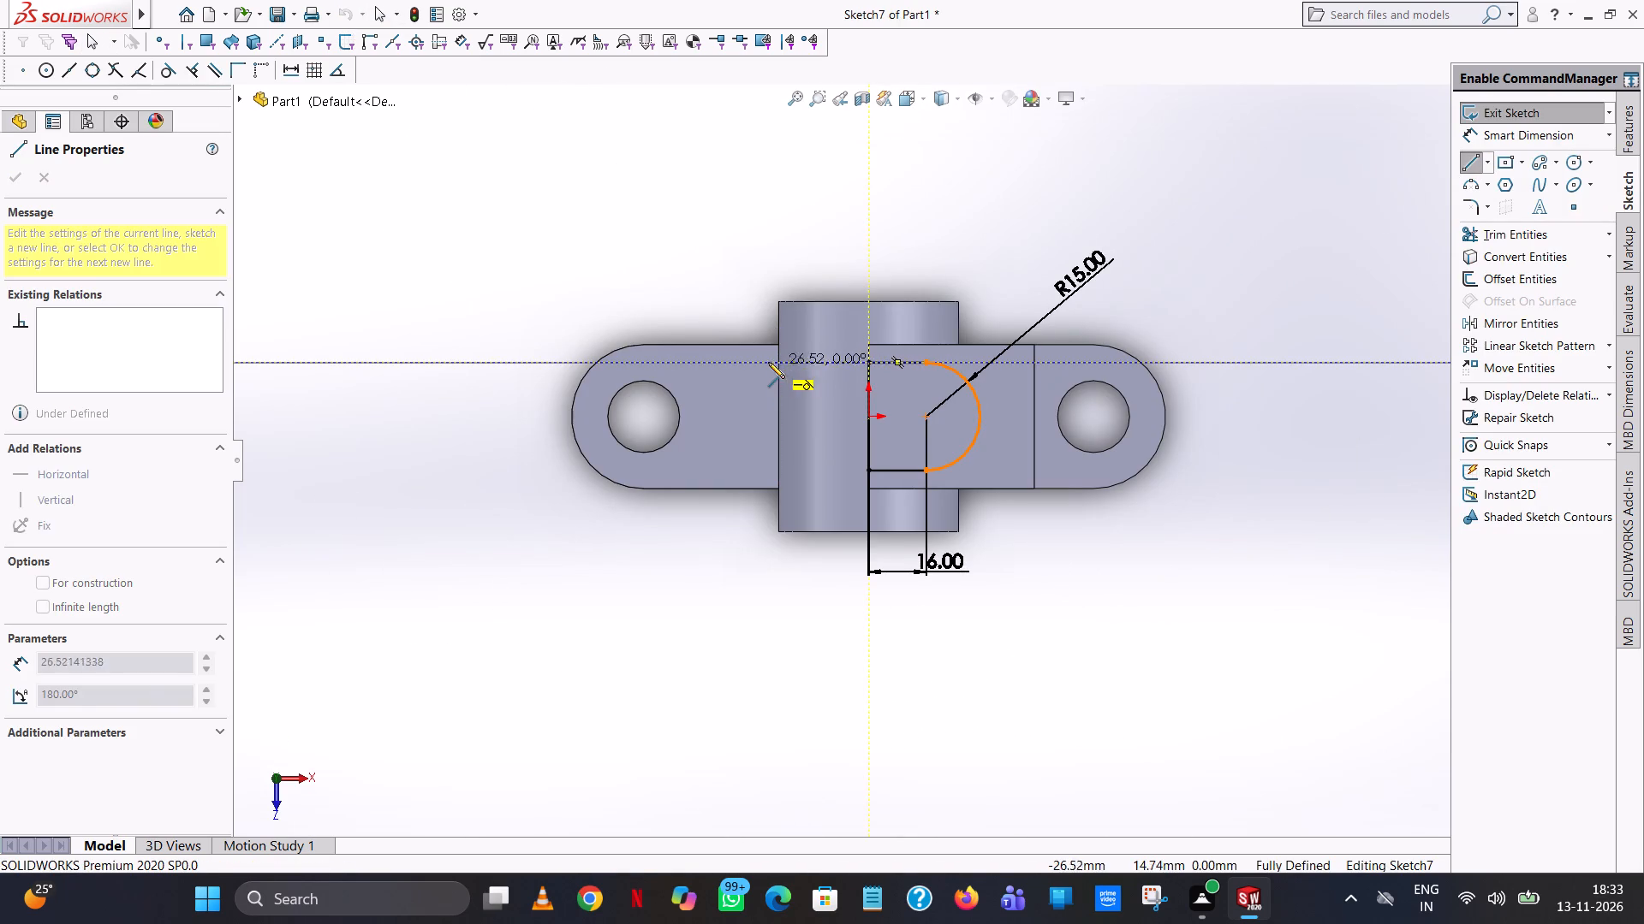
pyautogui.click(755, 361)
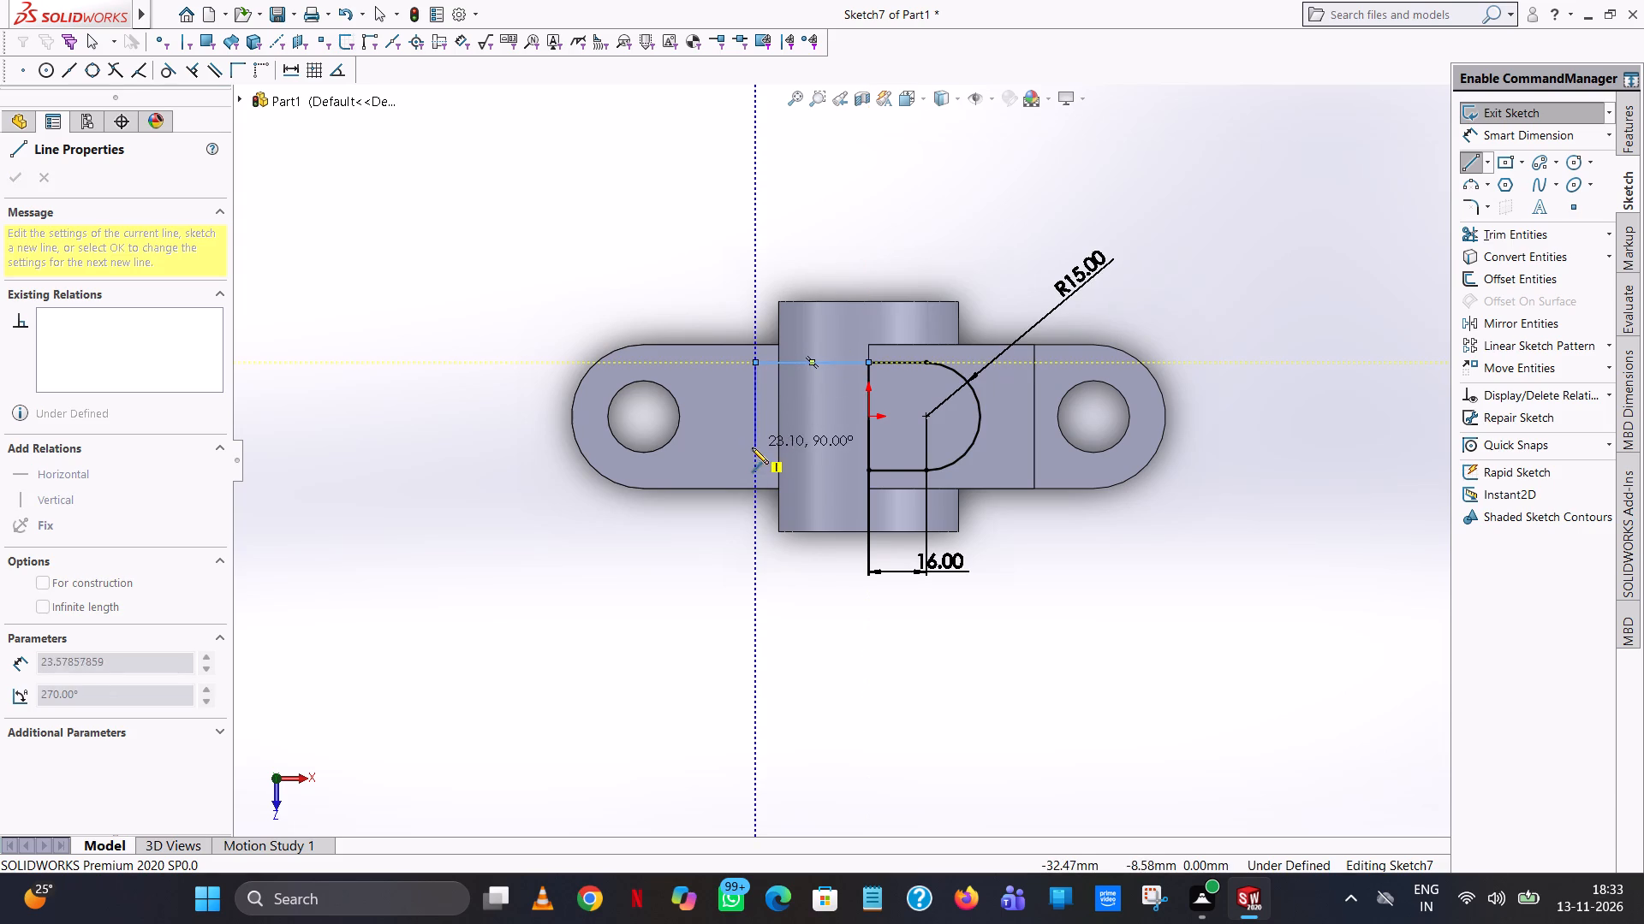
pyautogui.click(753, 473)
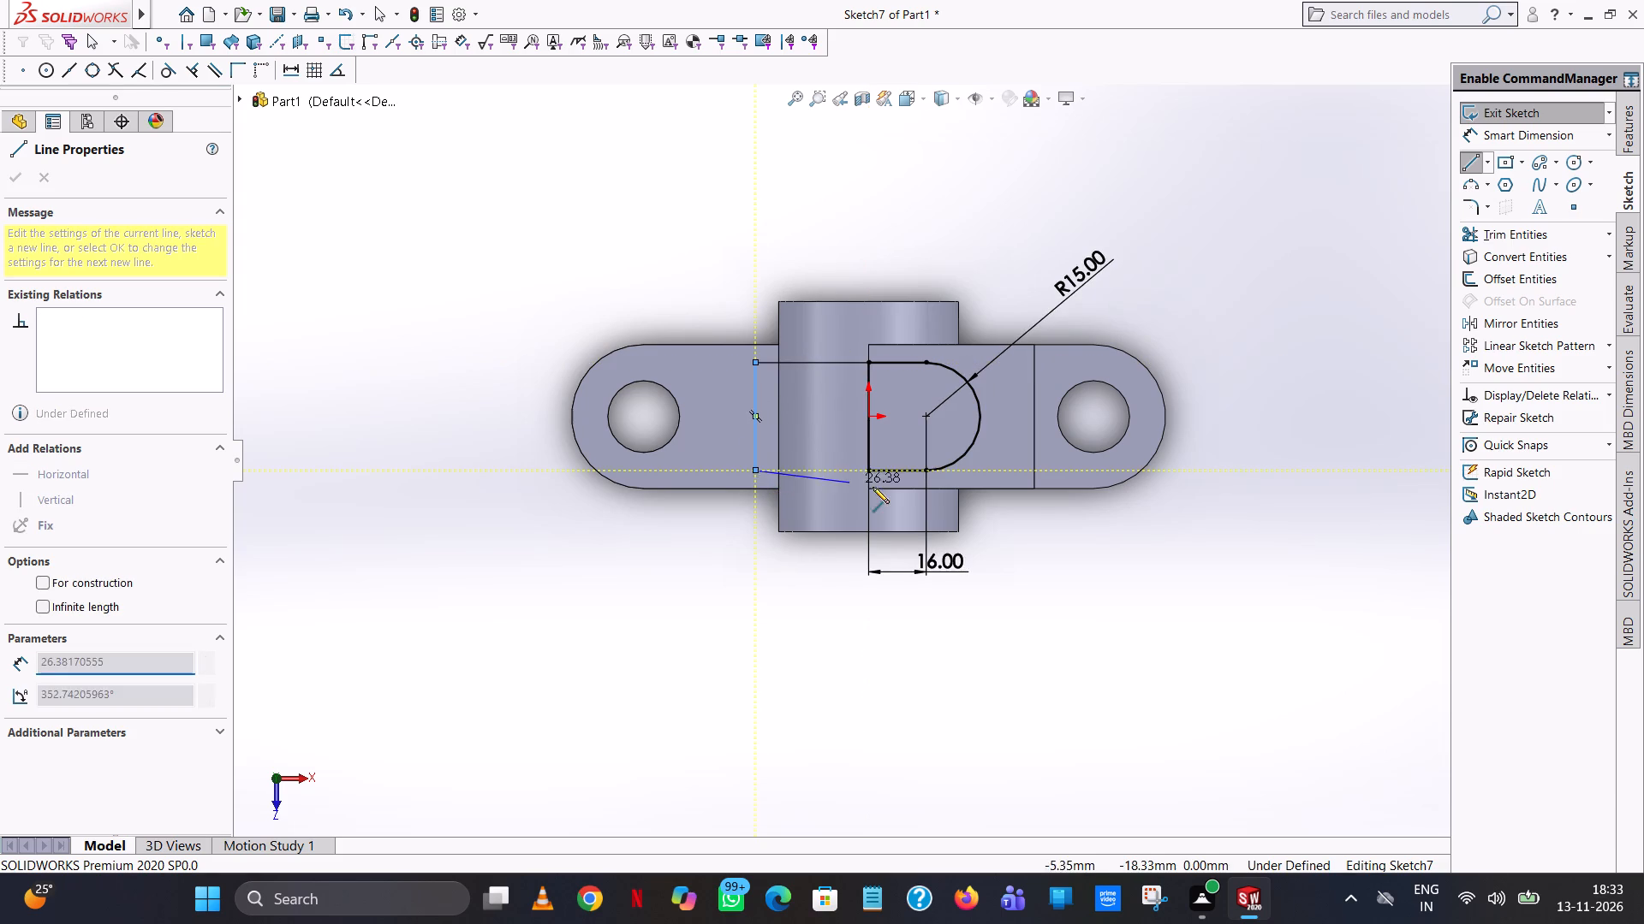
pyautogui.click(867, 471)
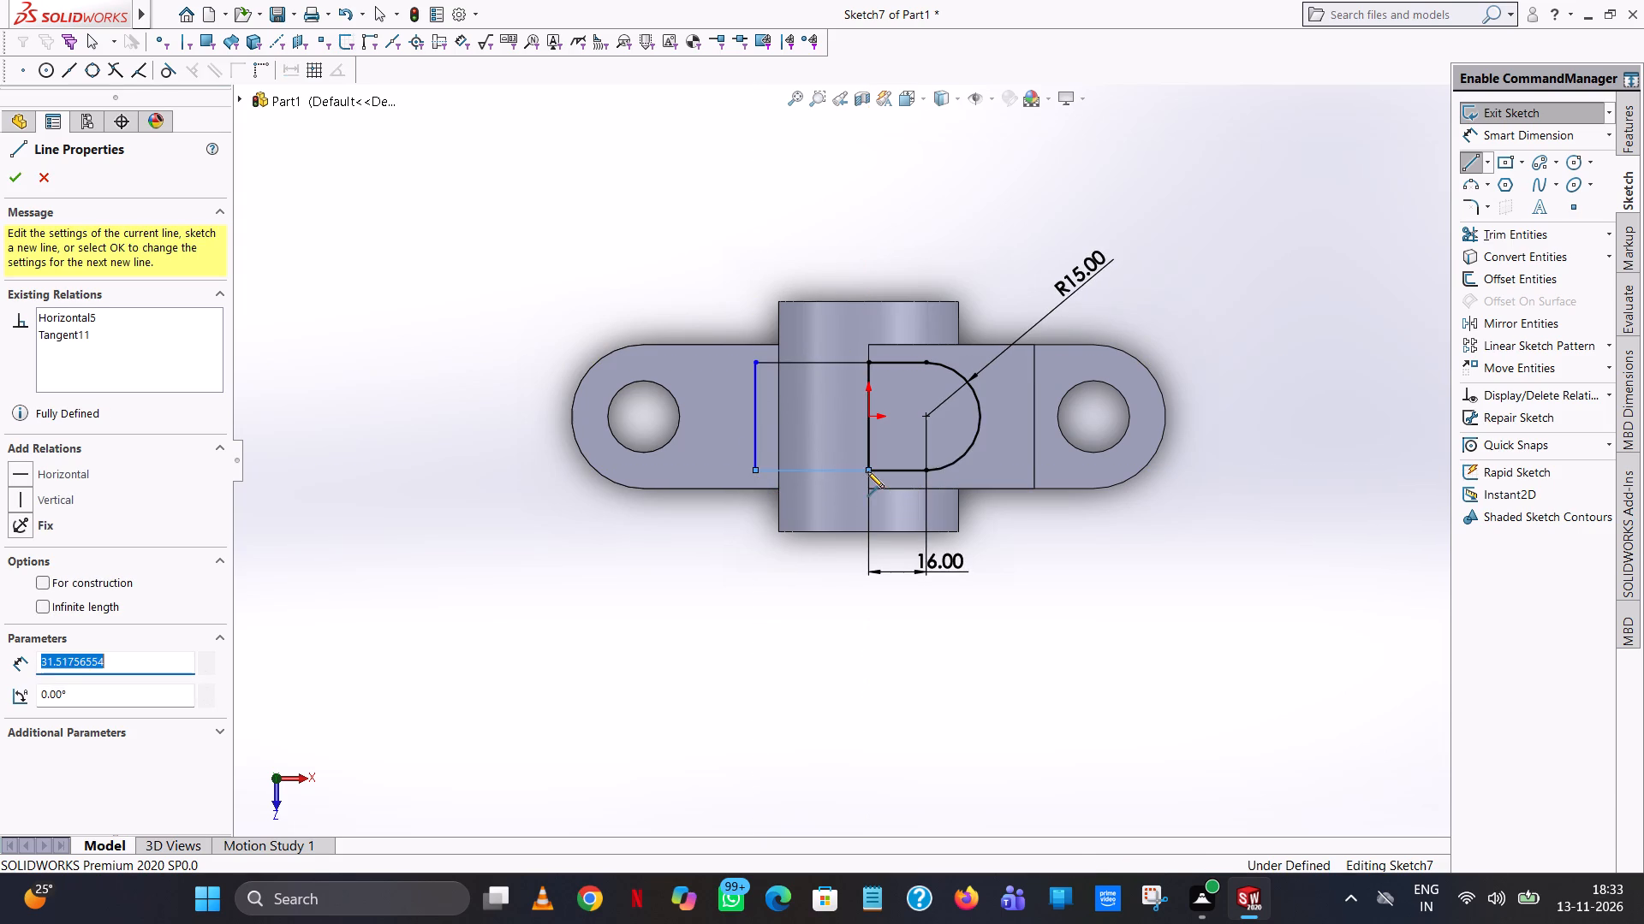
pyautogui.rightClick(867, 471)
pyautogui.click(904, 487)
# Trim away the vertical line through the origin that divides the D shape from the new rectangle.
pyautogui.click(1511, 235)
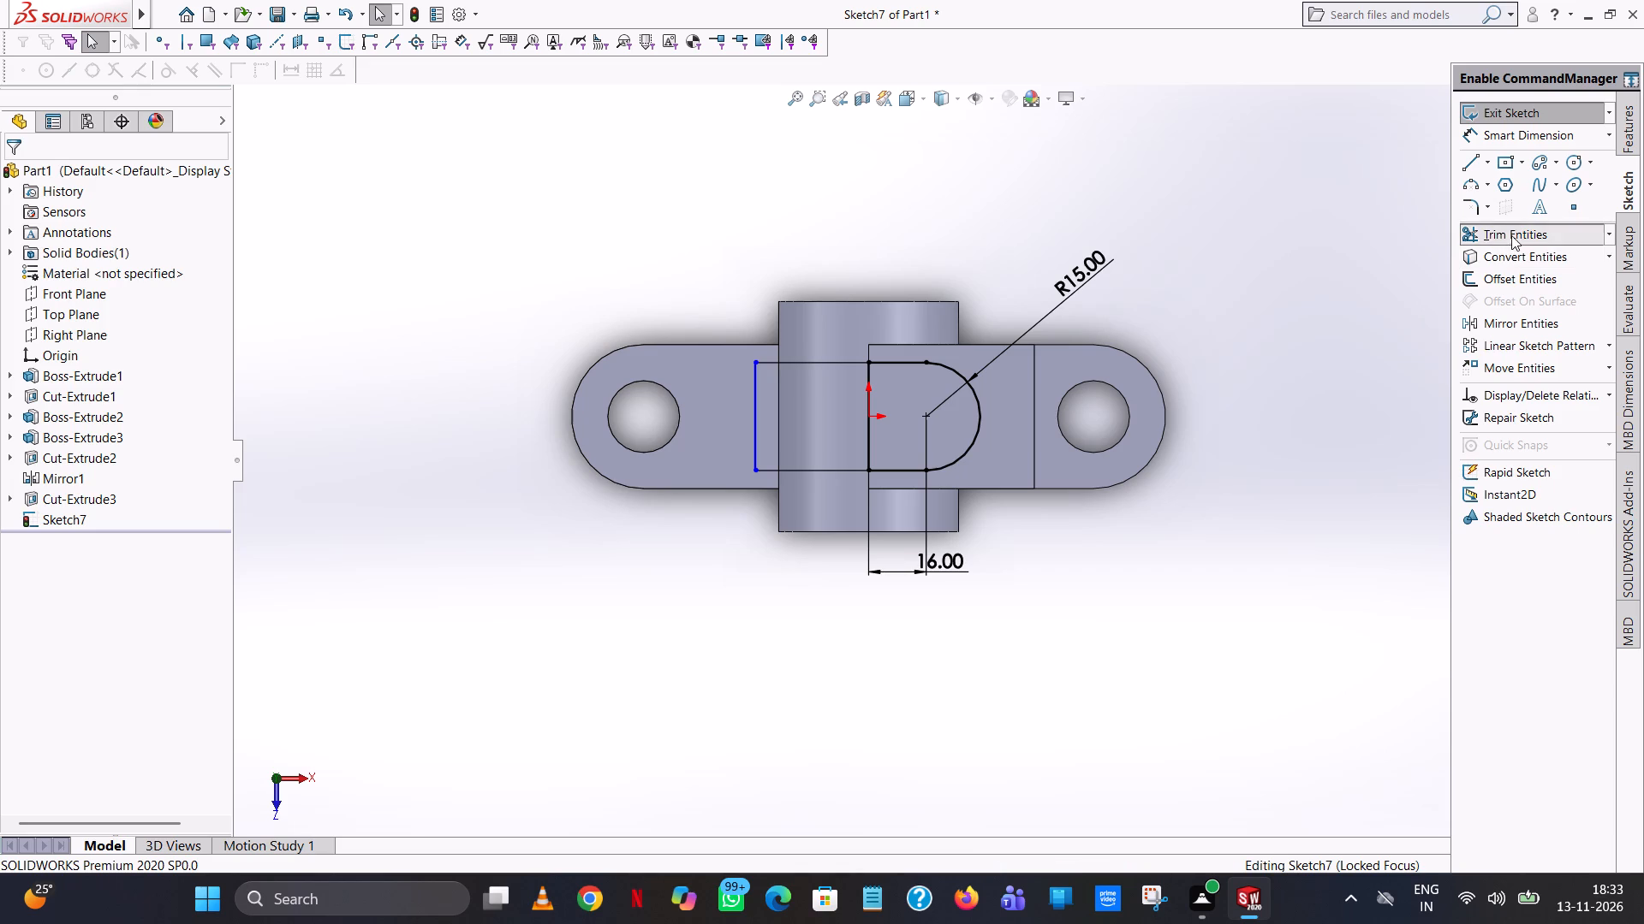
pyautogui.click(863, 403)
pyautogui.click(868, 406)
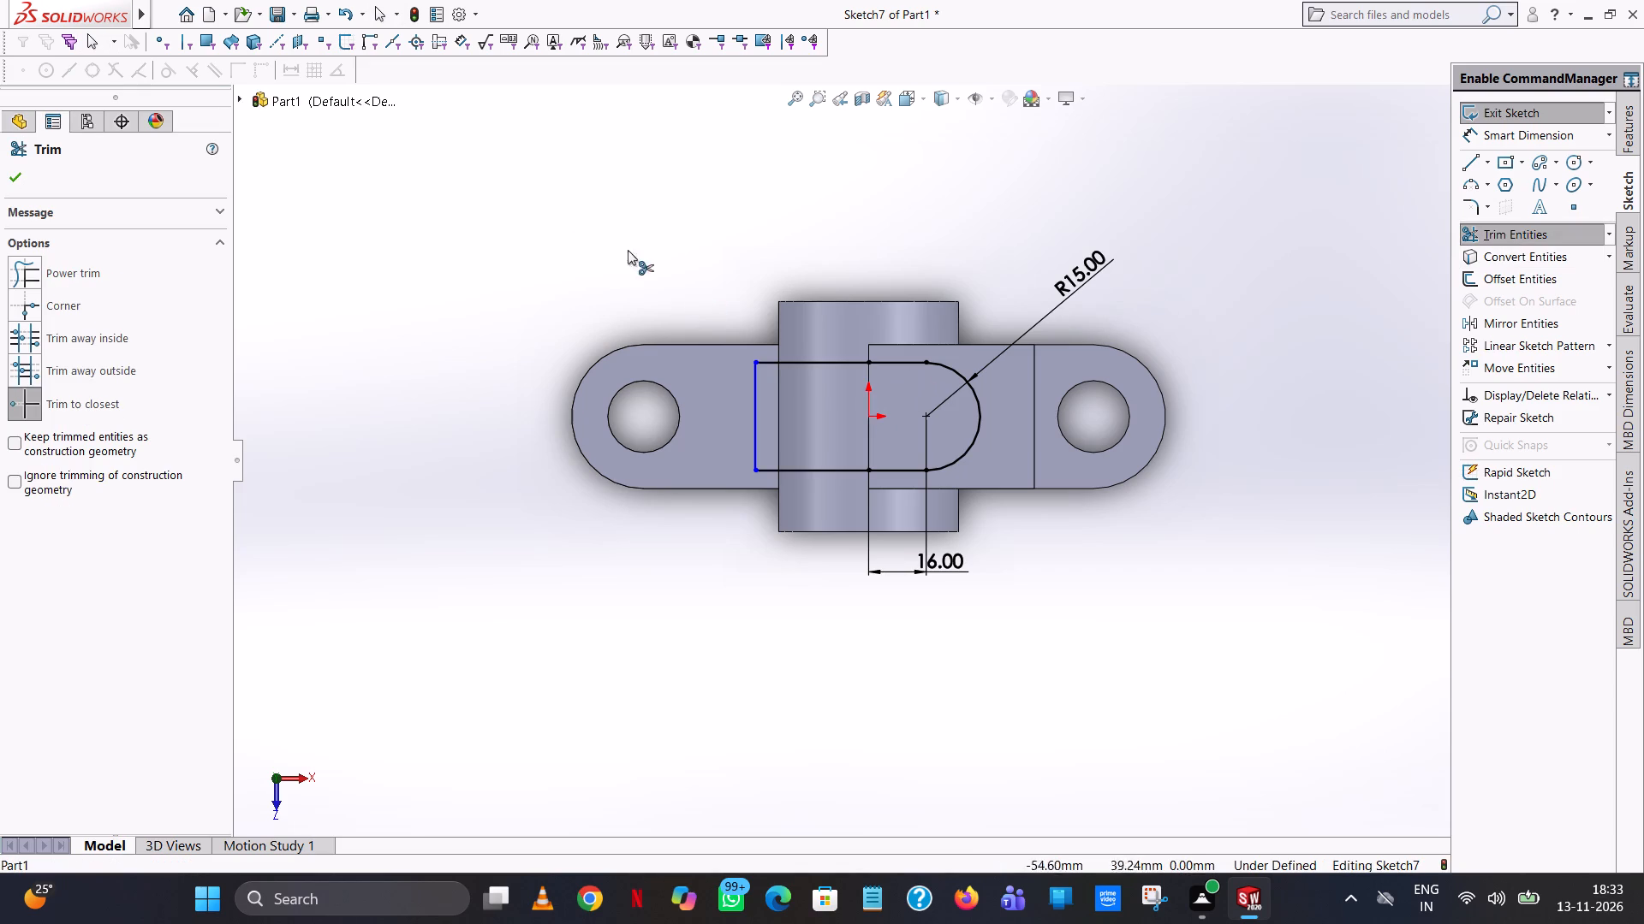
pyautogui.click(19, 171)
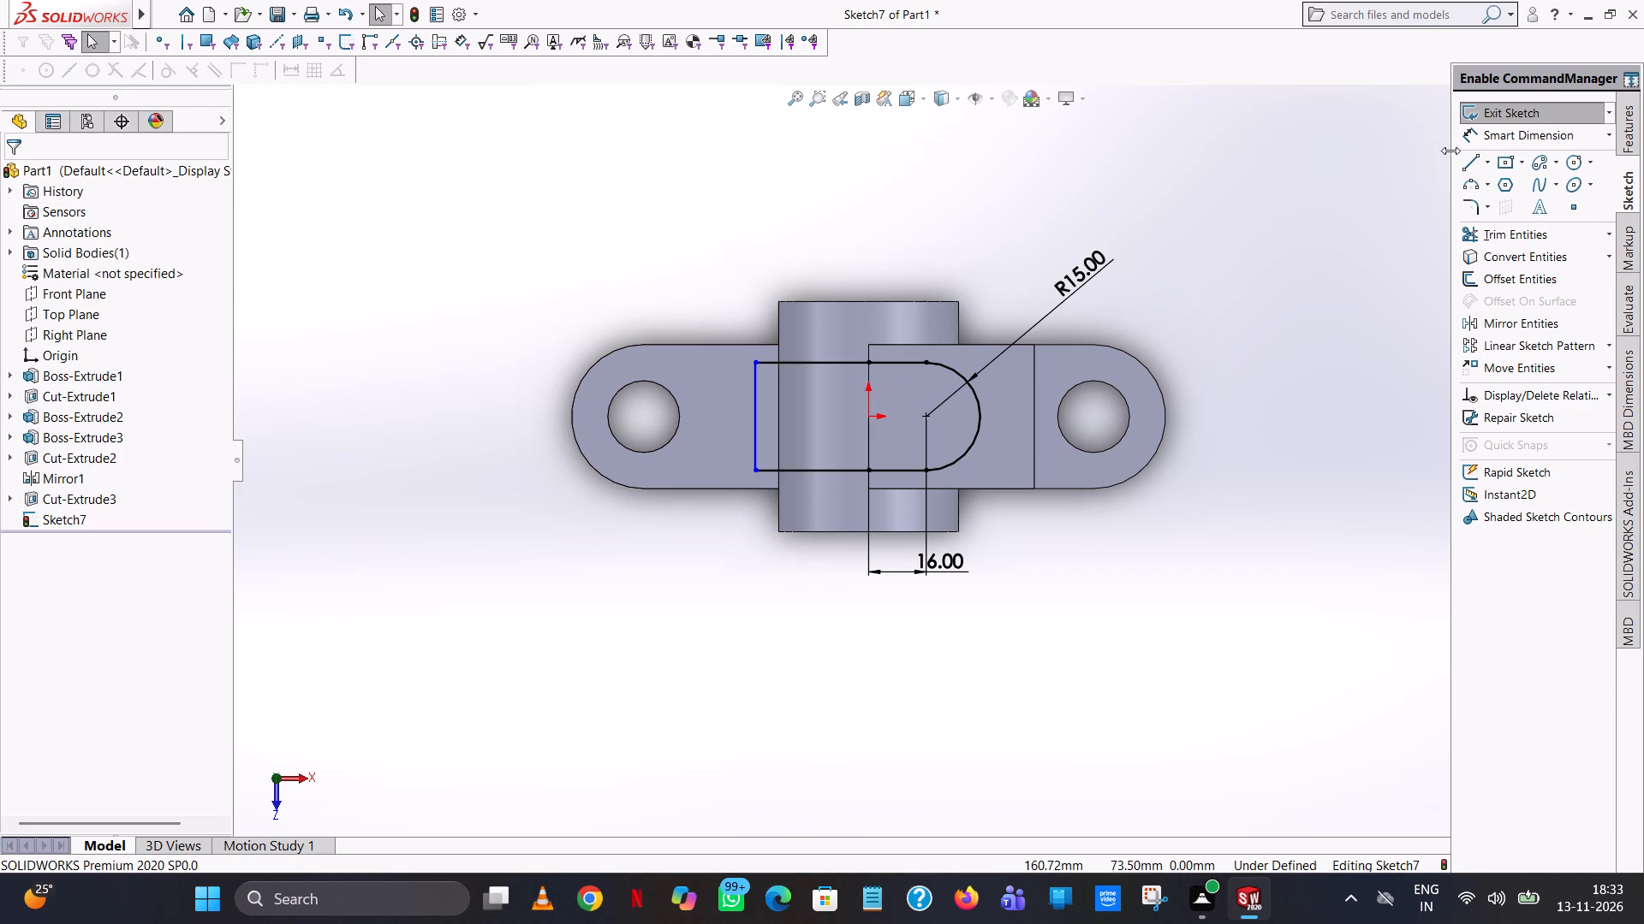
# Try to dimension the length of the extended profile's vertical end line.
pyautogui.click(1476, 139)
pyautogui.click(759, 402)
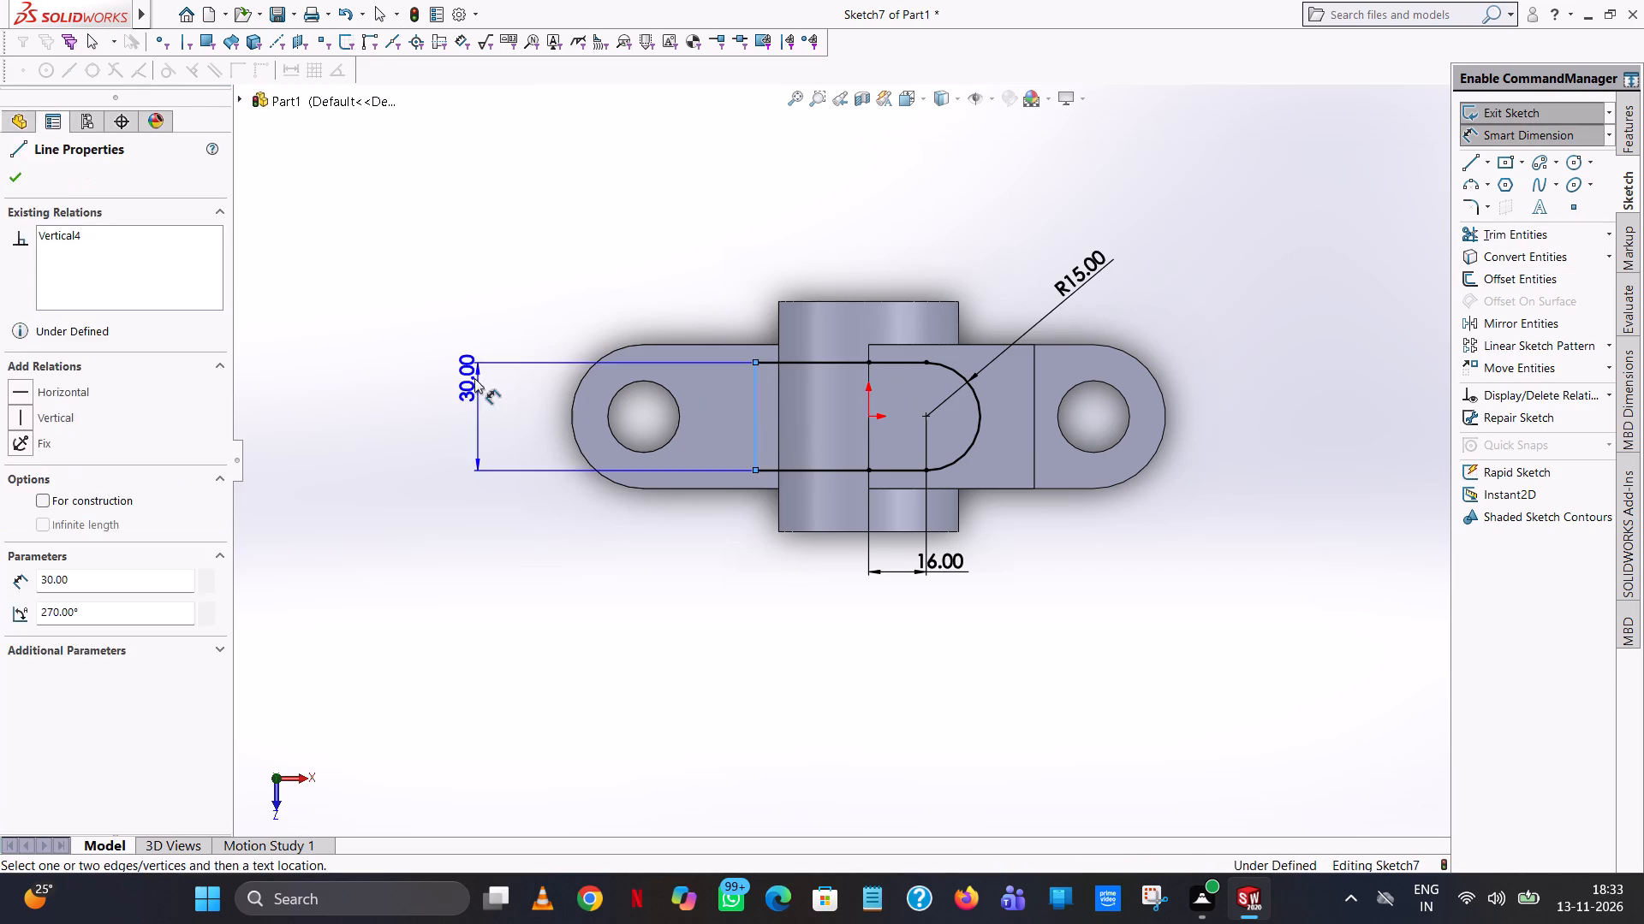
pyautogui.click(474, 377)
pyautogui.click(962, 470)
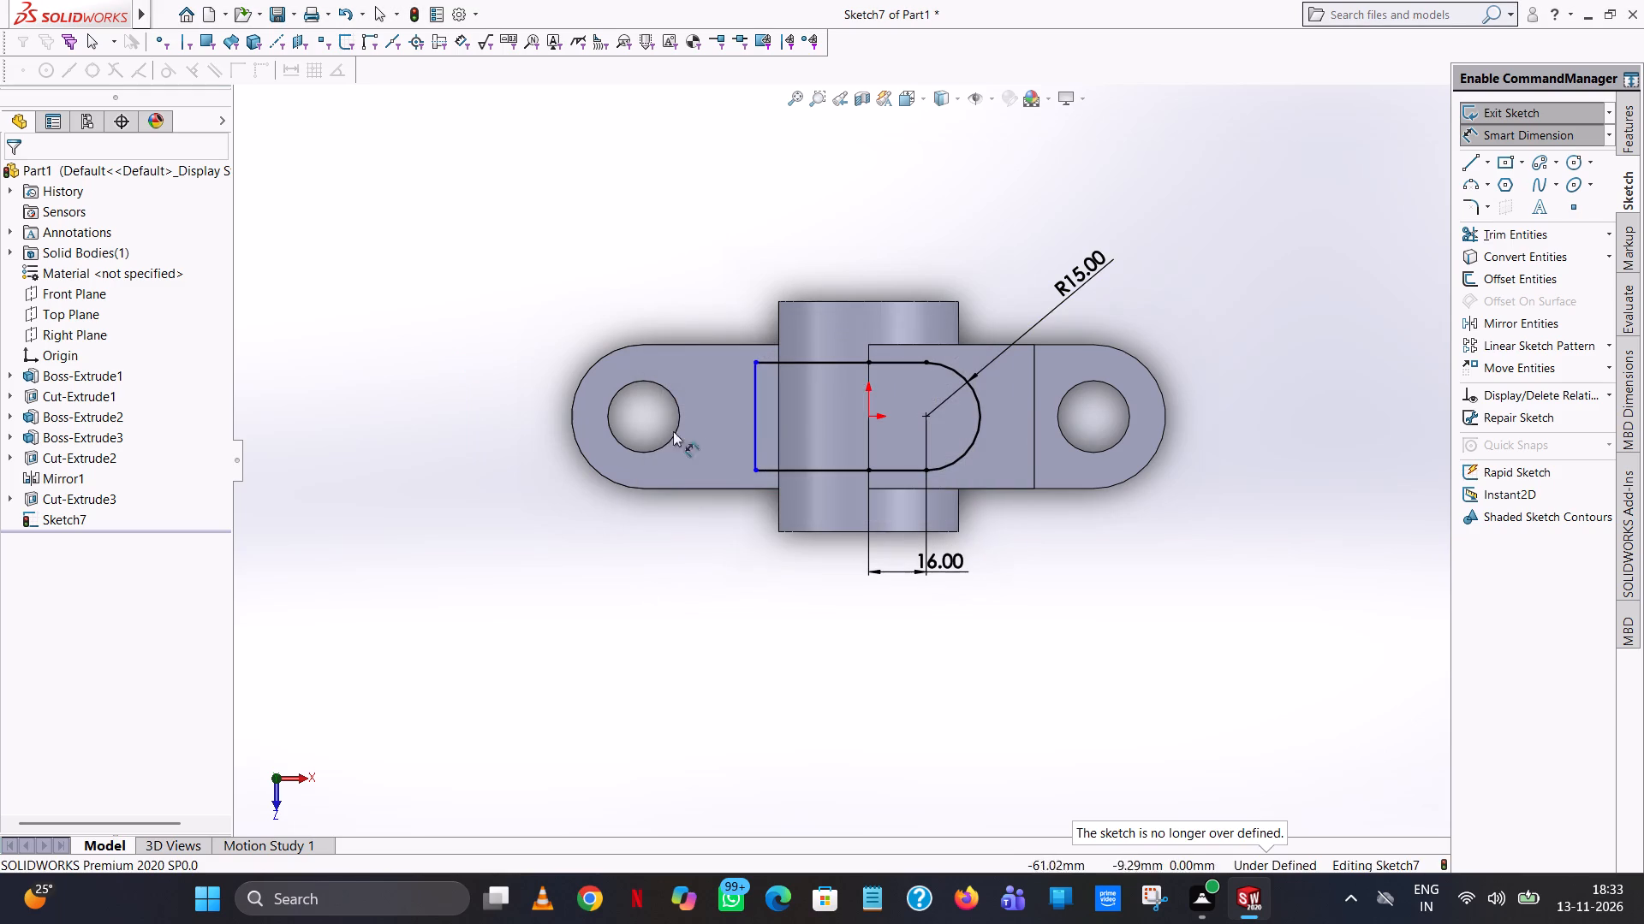
# Dimension the horizontal distance between the profile's vertical end line and the origin, accepting the drawn size.
pyautogui.click(752, 410)
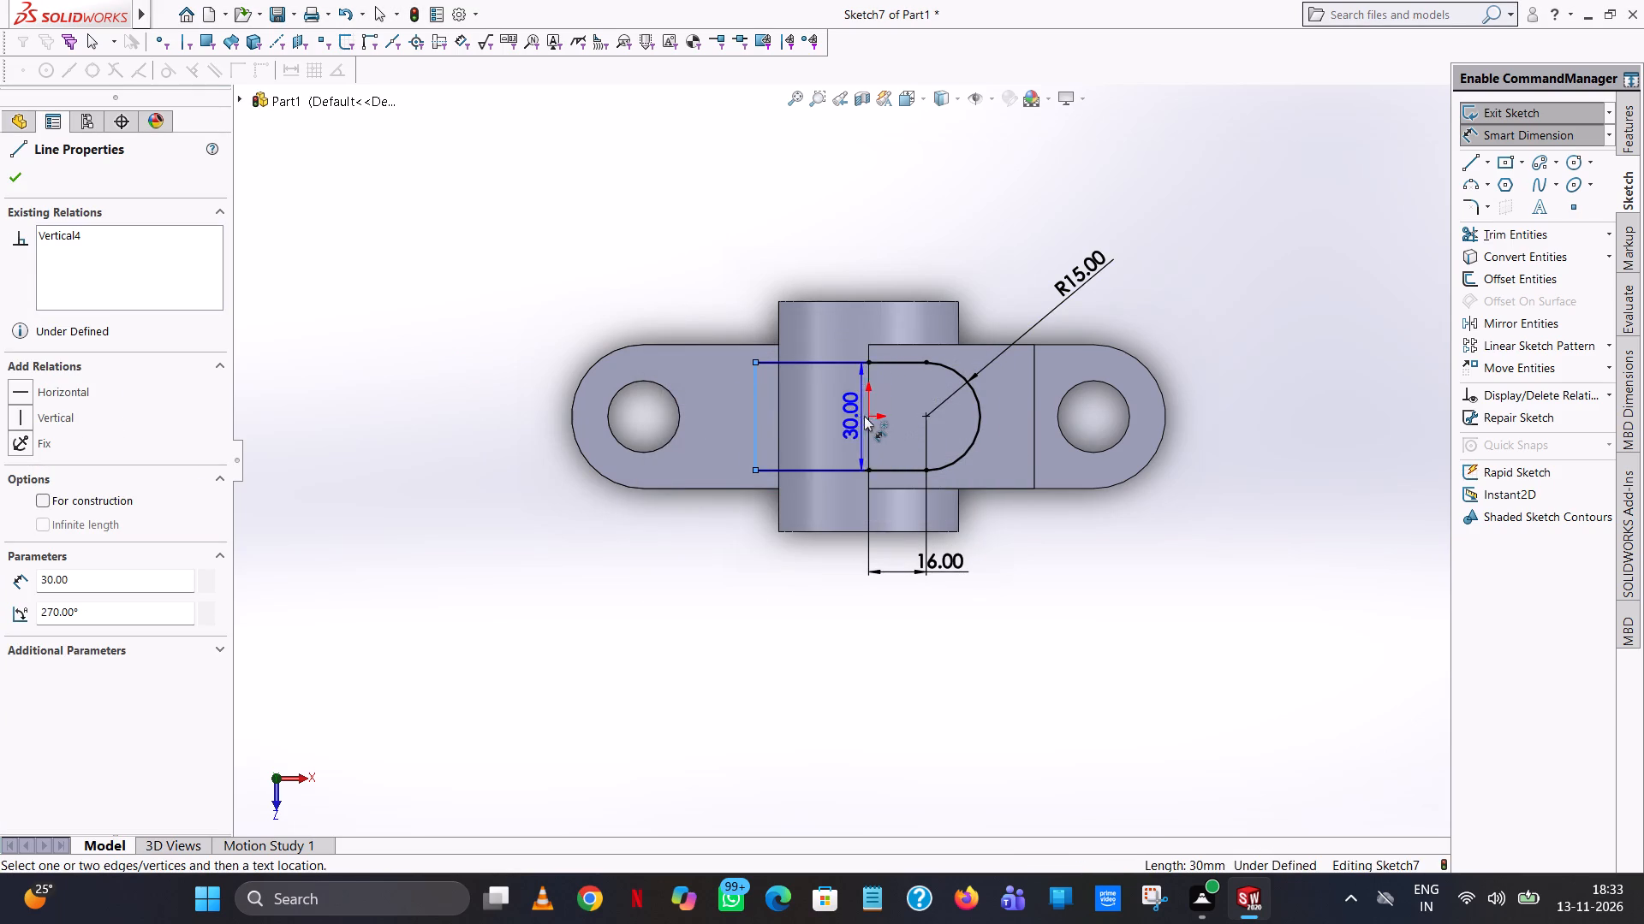
pyautogui.click(871, 416)
pyautogui.click(849, 229)
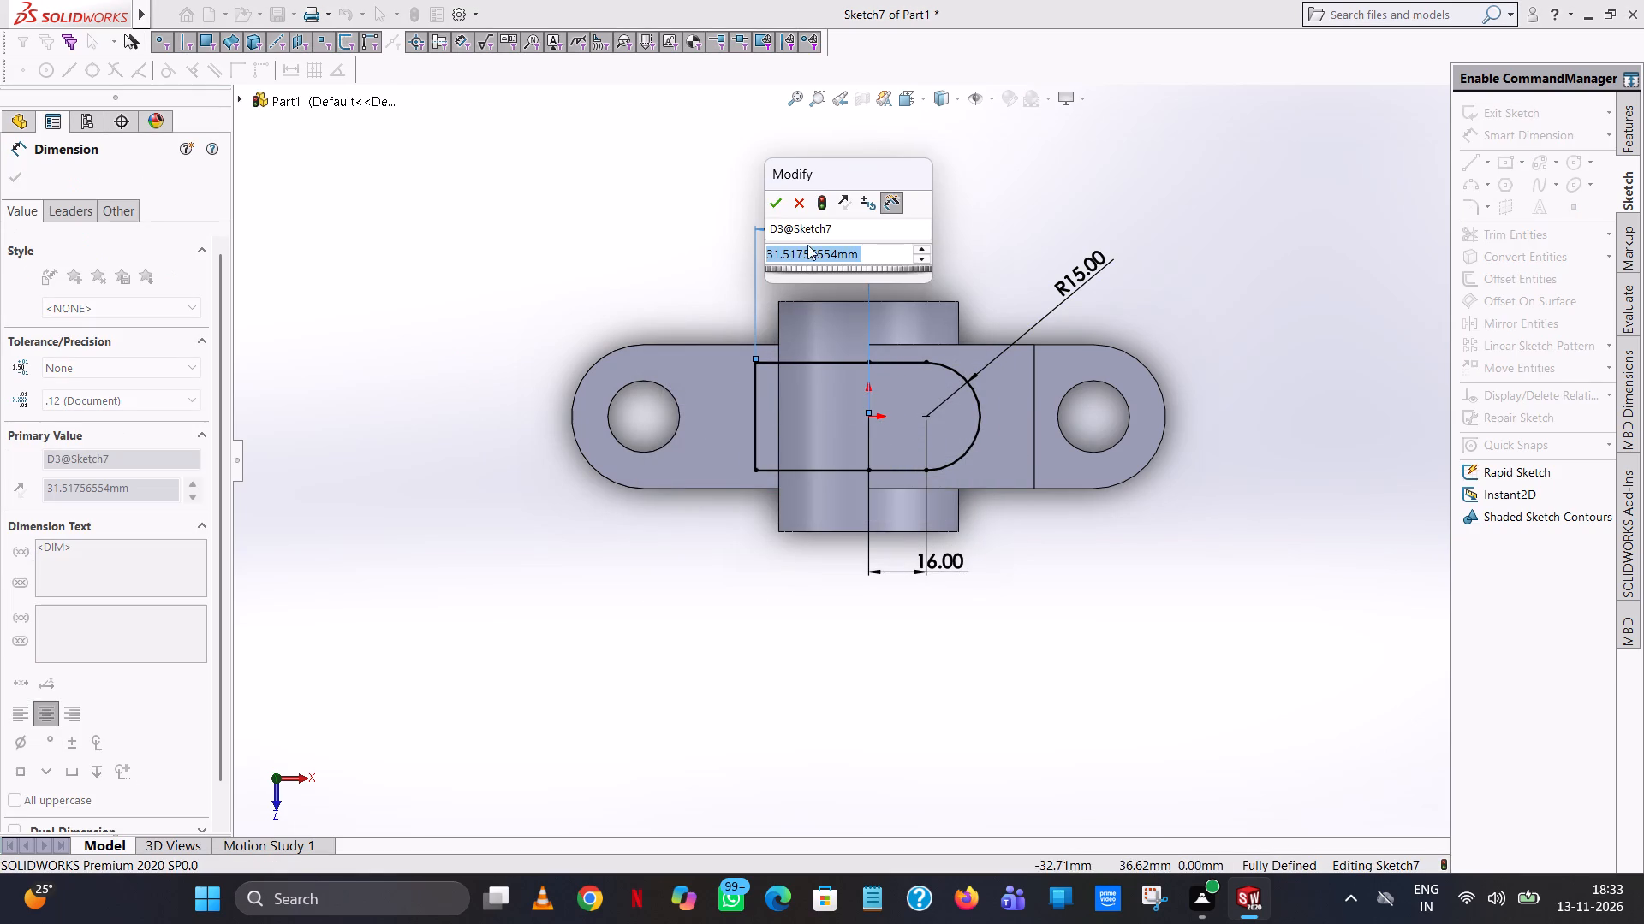
pyautogui.click(776, 200)
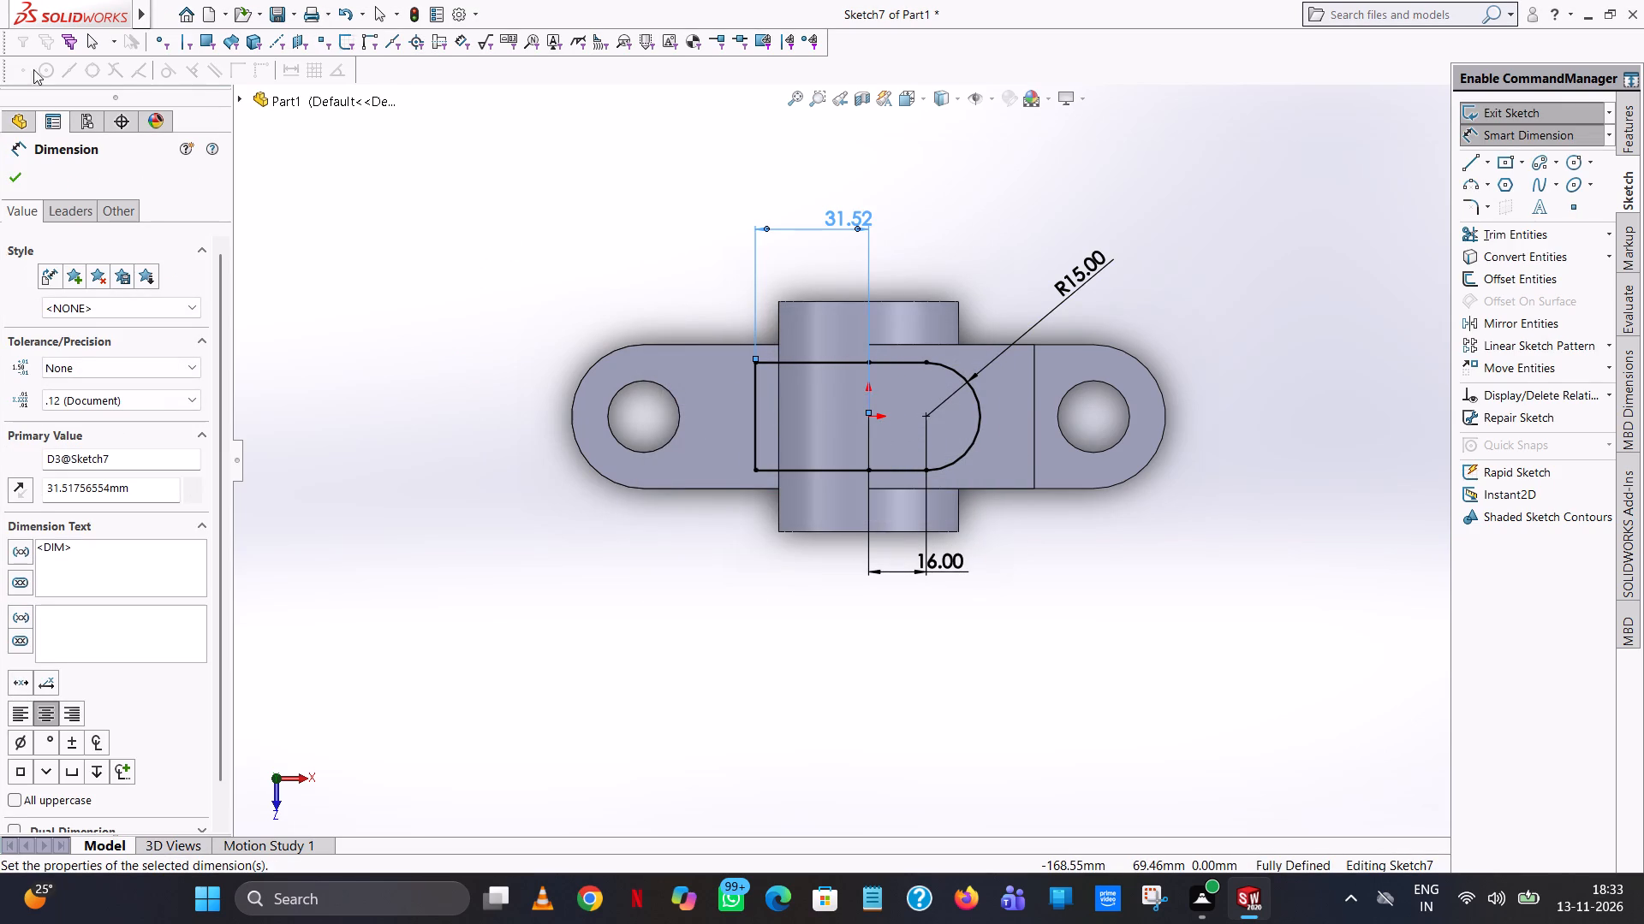
pyautogui.click(6, 169)
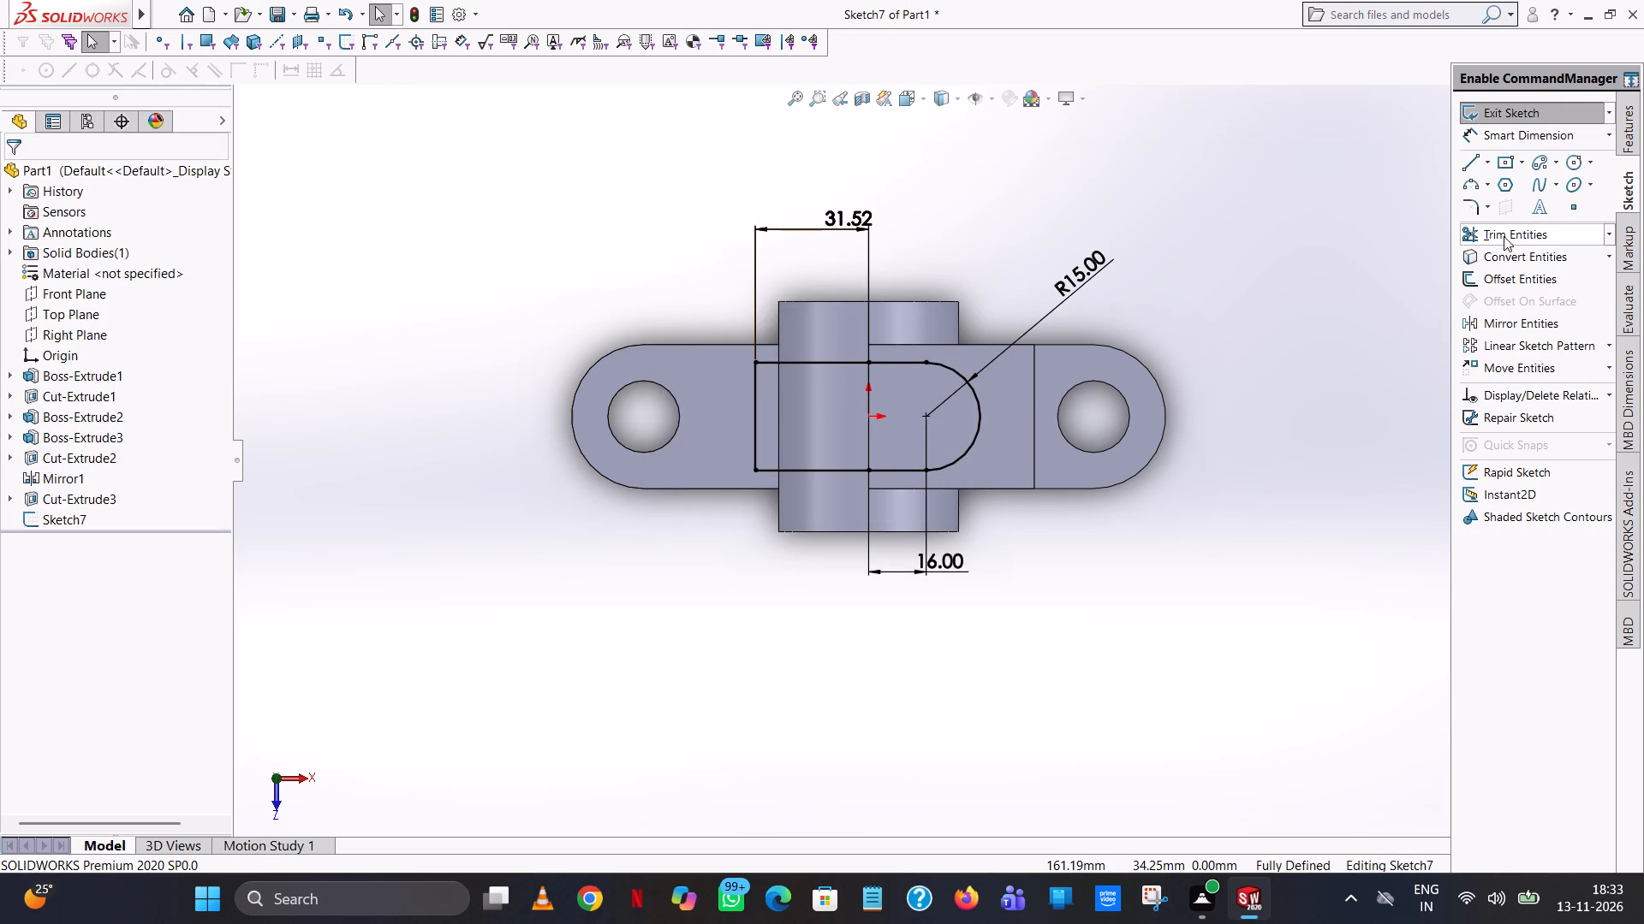
# Cut the extended round-ended profile 6 mm deep, blind, through the block's top and across the cylinder.
pyautogui.click(1636, 118)
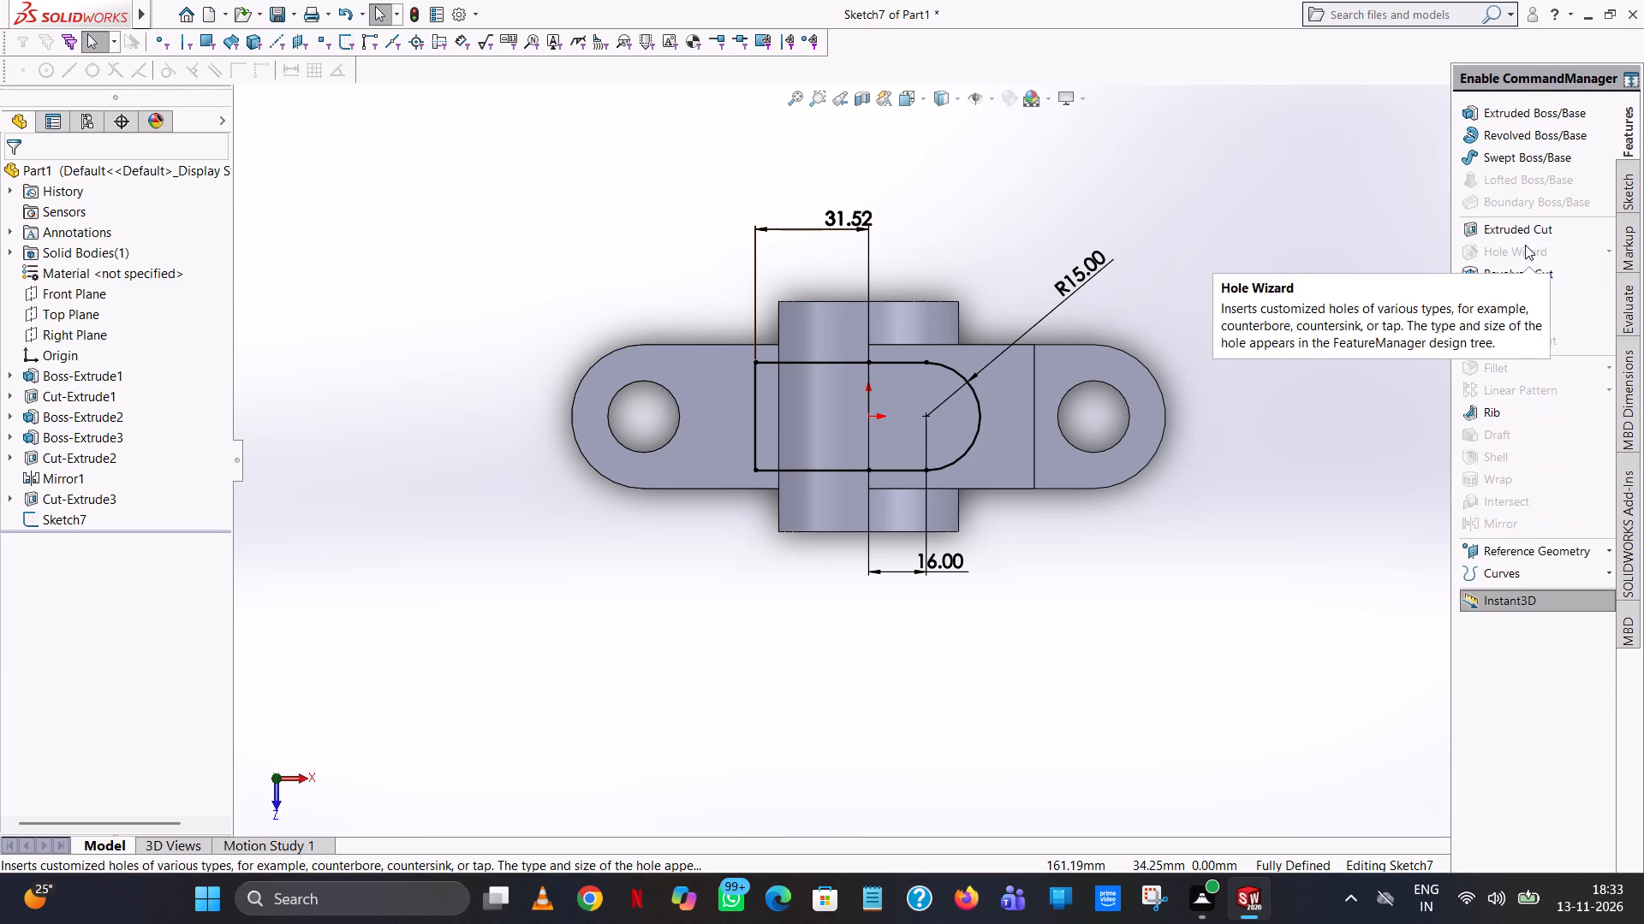
pyautogui.click(1542, 234)
pyautogui.moveTo(1080, 659); pyautogui.dragTo(1054, 376, button='middle')
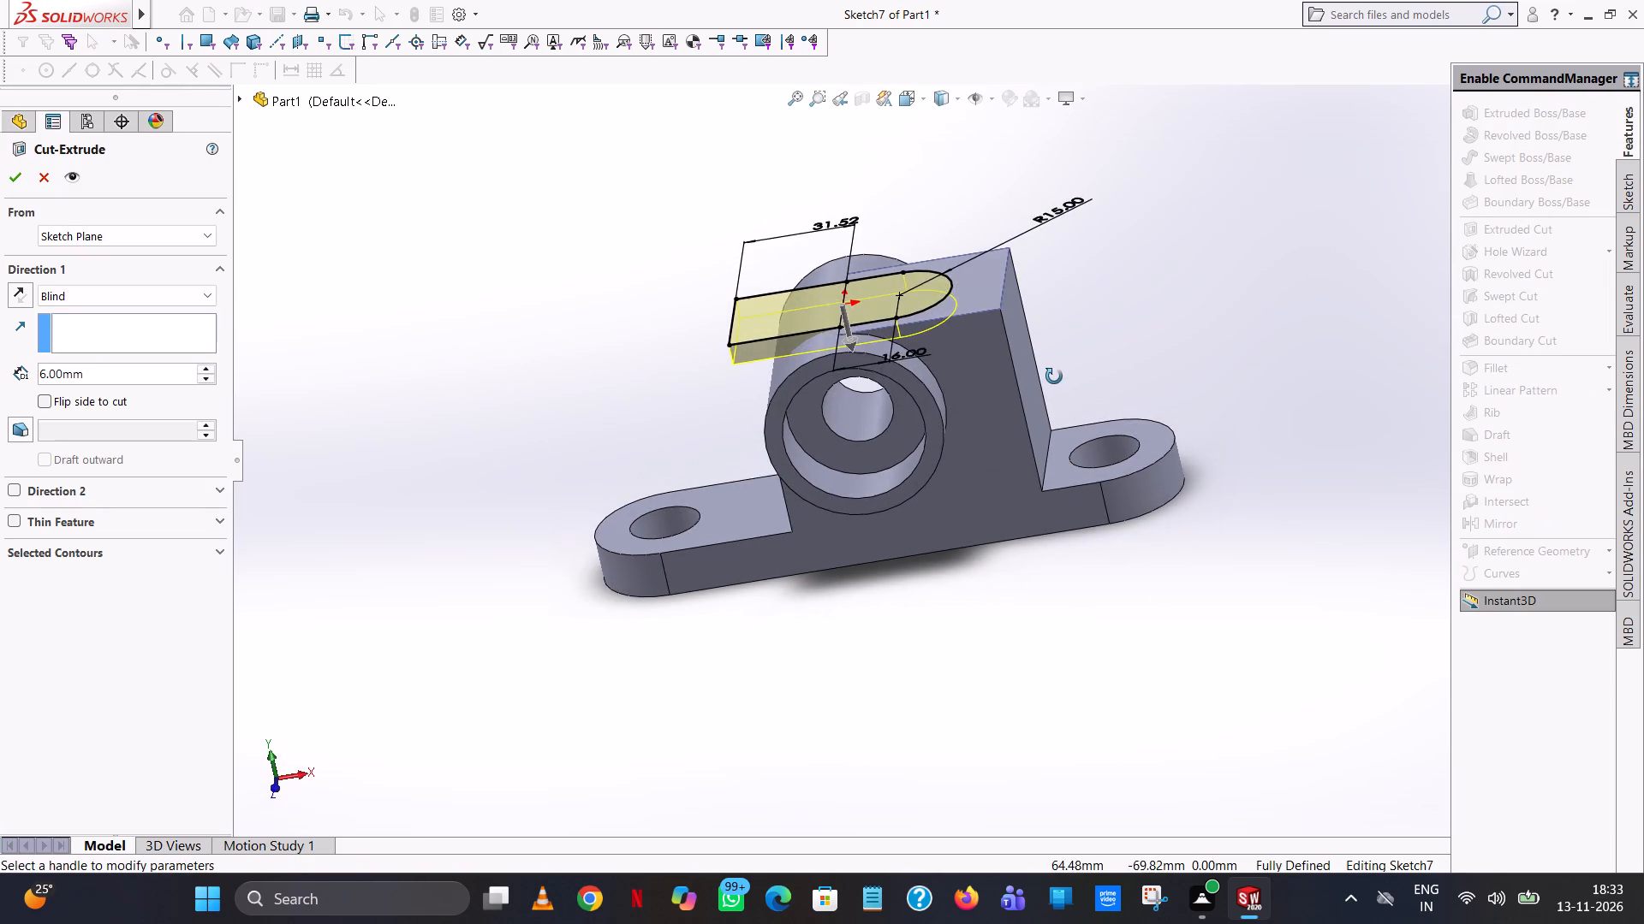
pyautogui.moveTo(1054, 376); pyautogui.dragTo(1056, 347, button='middle')
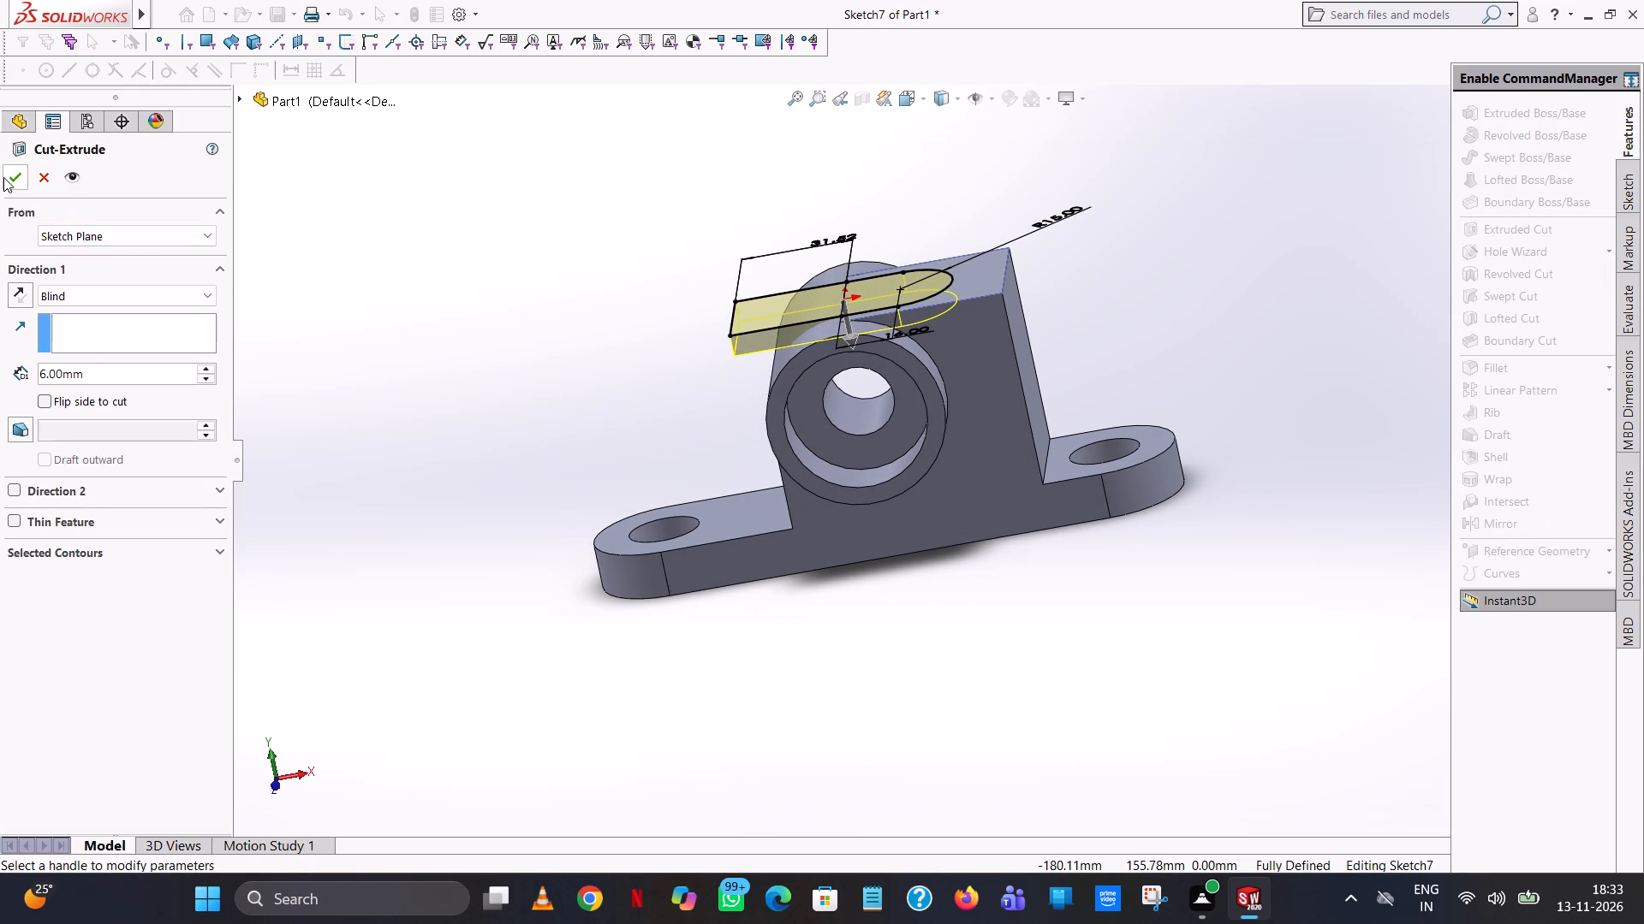
pyautogui.click(3, 177)
pyautogui.click(895, 714)
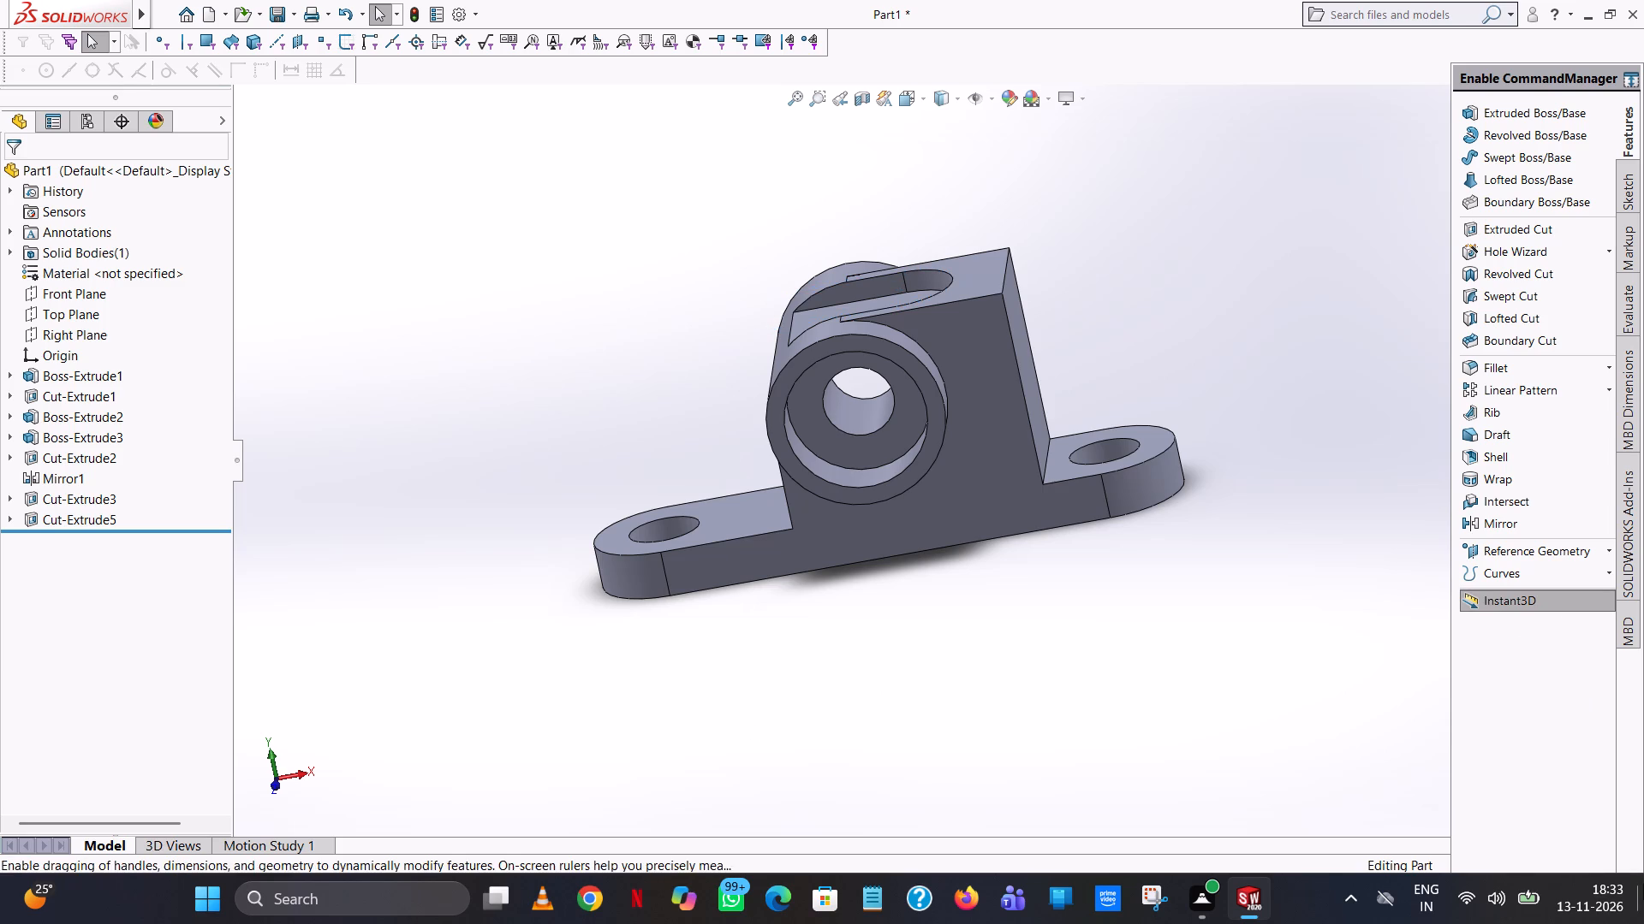
# Start an Extruded Cut sketch on the support block's vertical end face and draw a 45 mm vertical line up from the origin.
pyautogui.moveTo(1024, 565); pyautogui.dragTo(903, 699, button='middle')
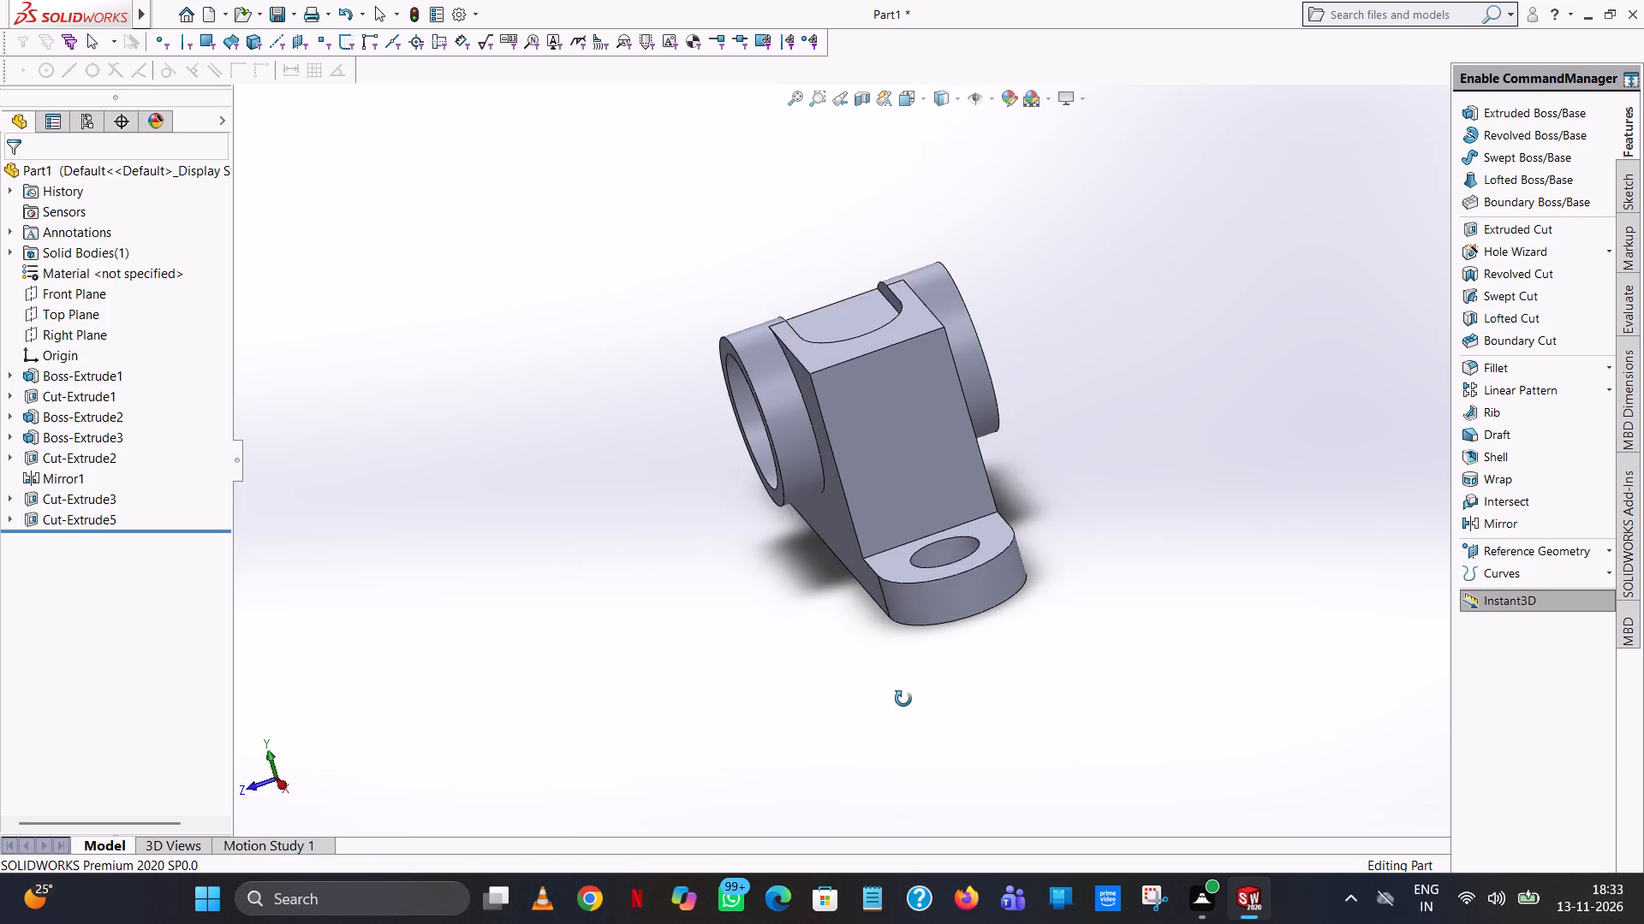
pyautogui.moveTo(903, 699); pyautogui.dragTo(900, 691, button='middle')
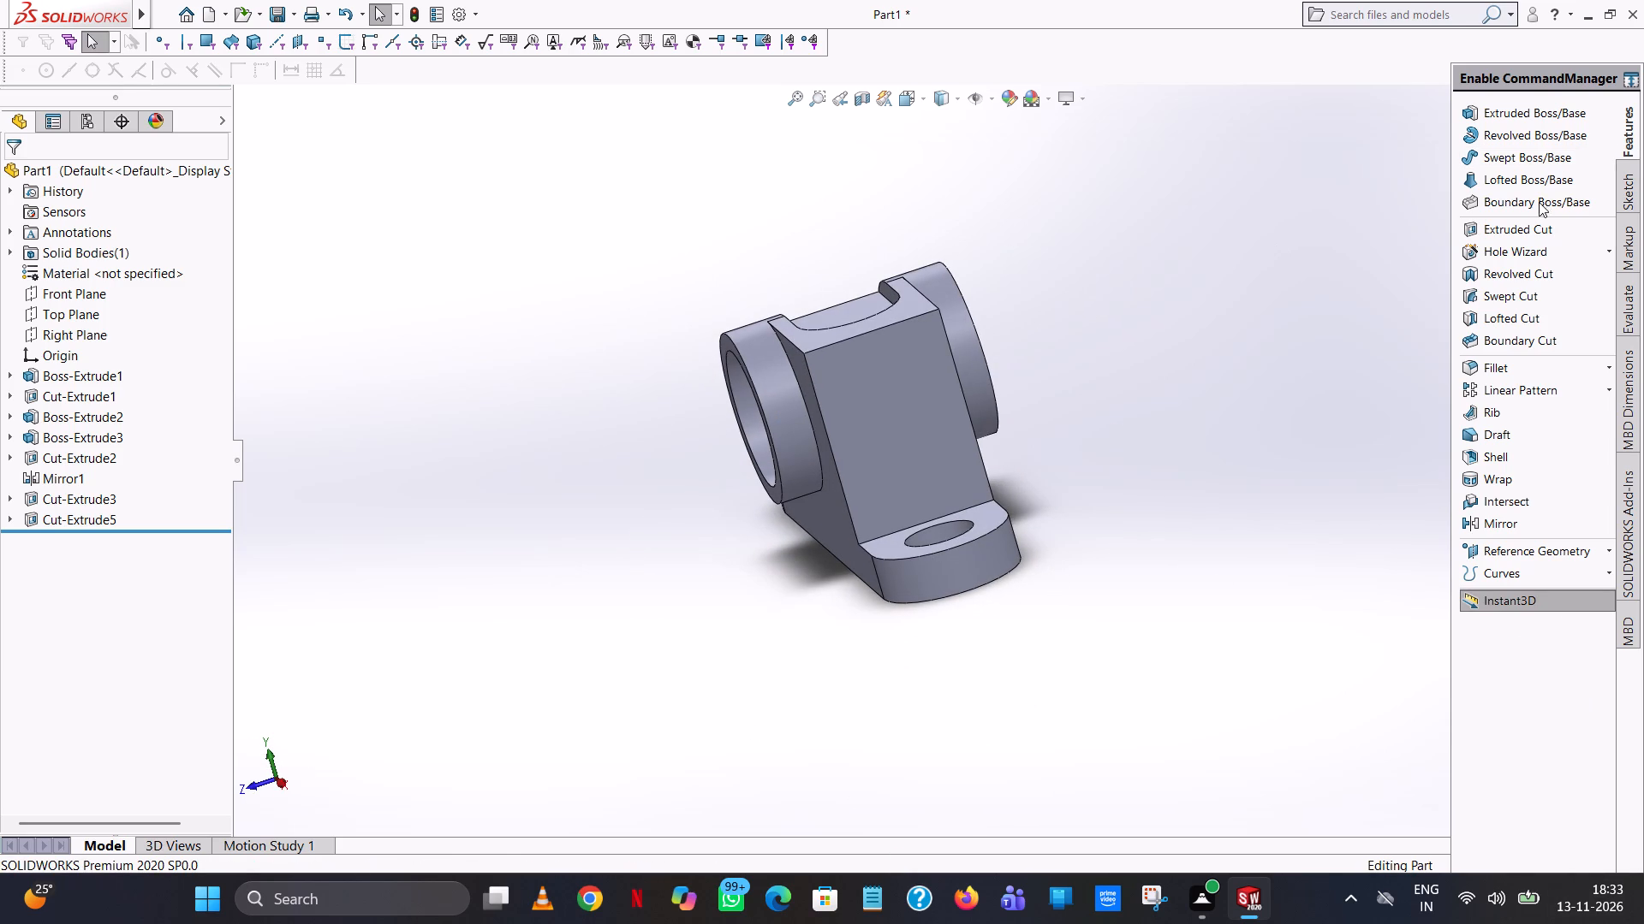
pyautogui.click(1540, 225)
pyautogui.click(937, 411)
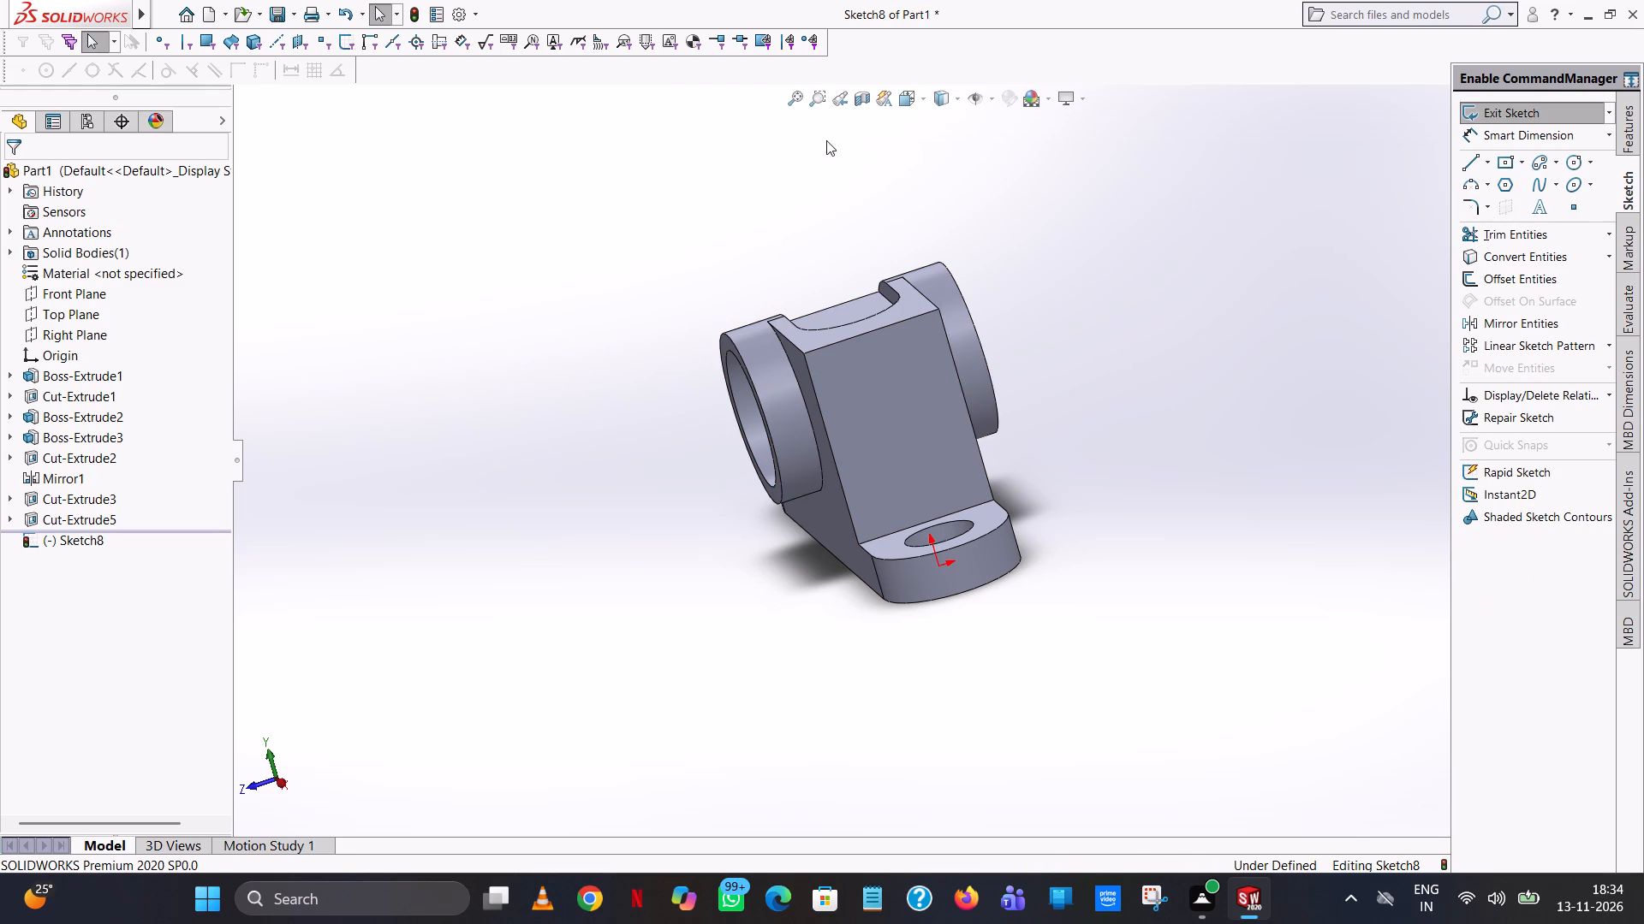
pyautogui.click(926, 92)
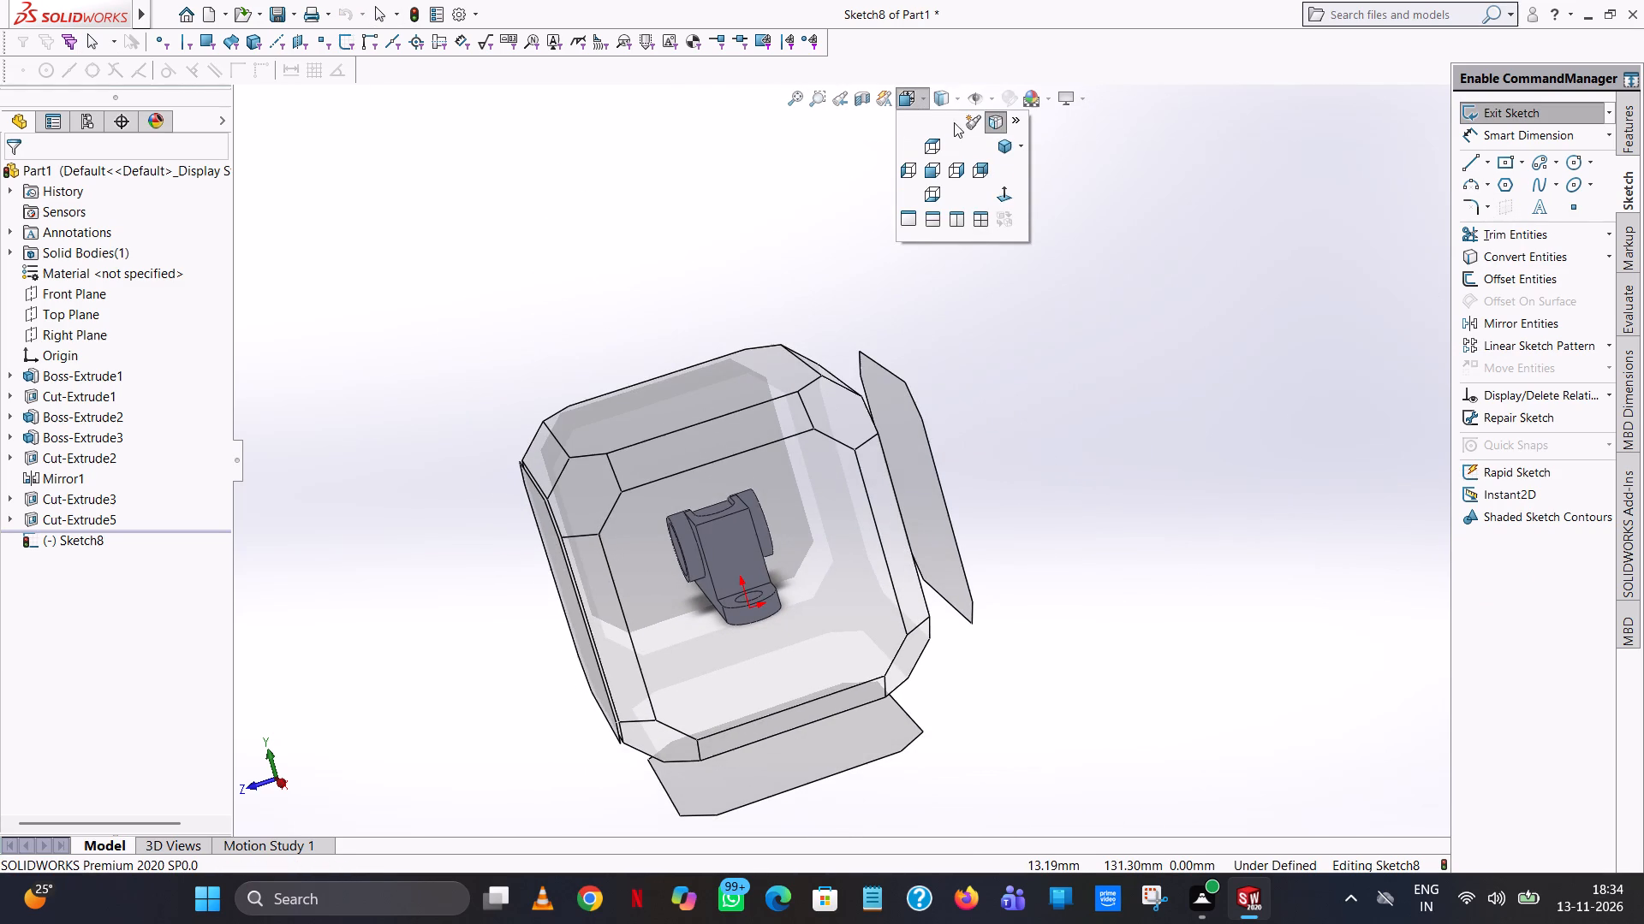
pyautogui.click(1010, 198)
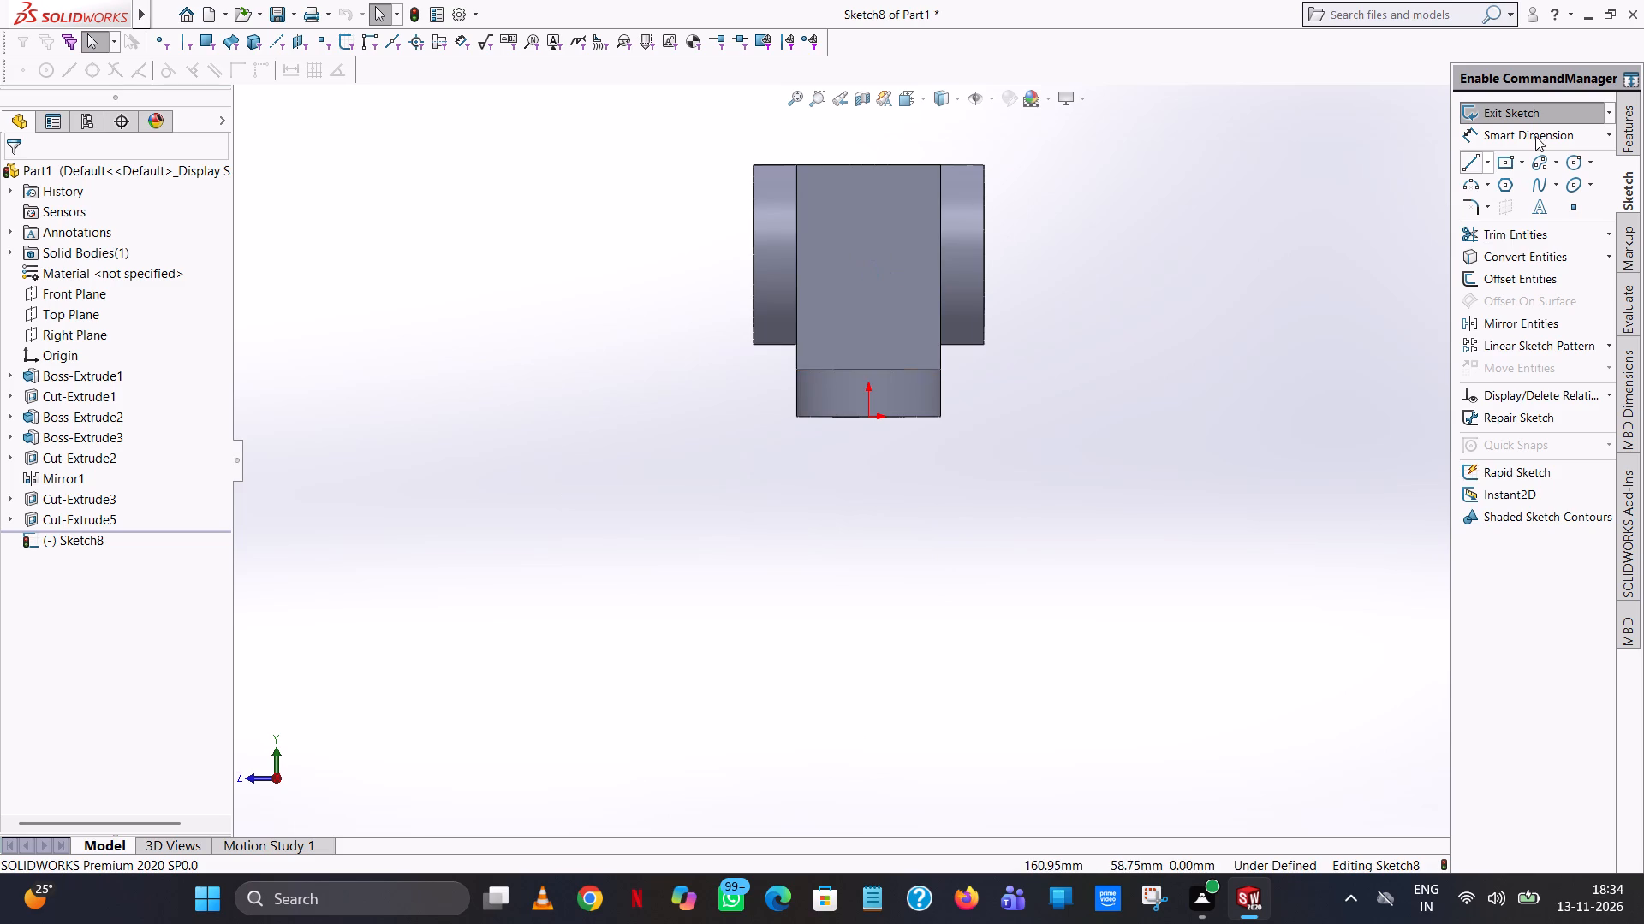
pyautogui.click(1468, 162)
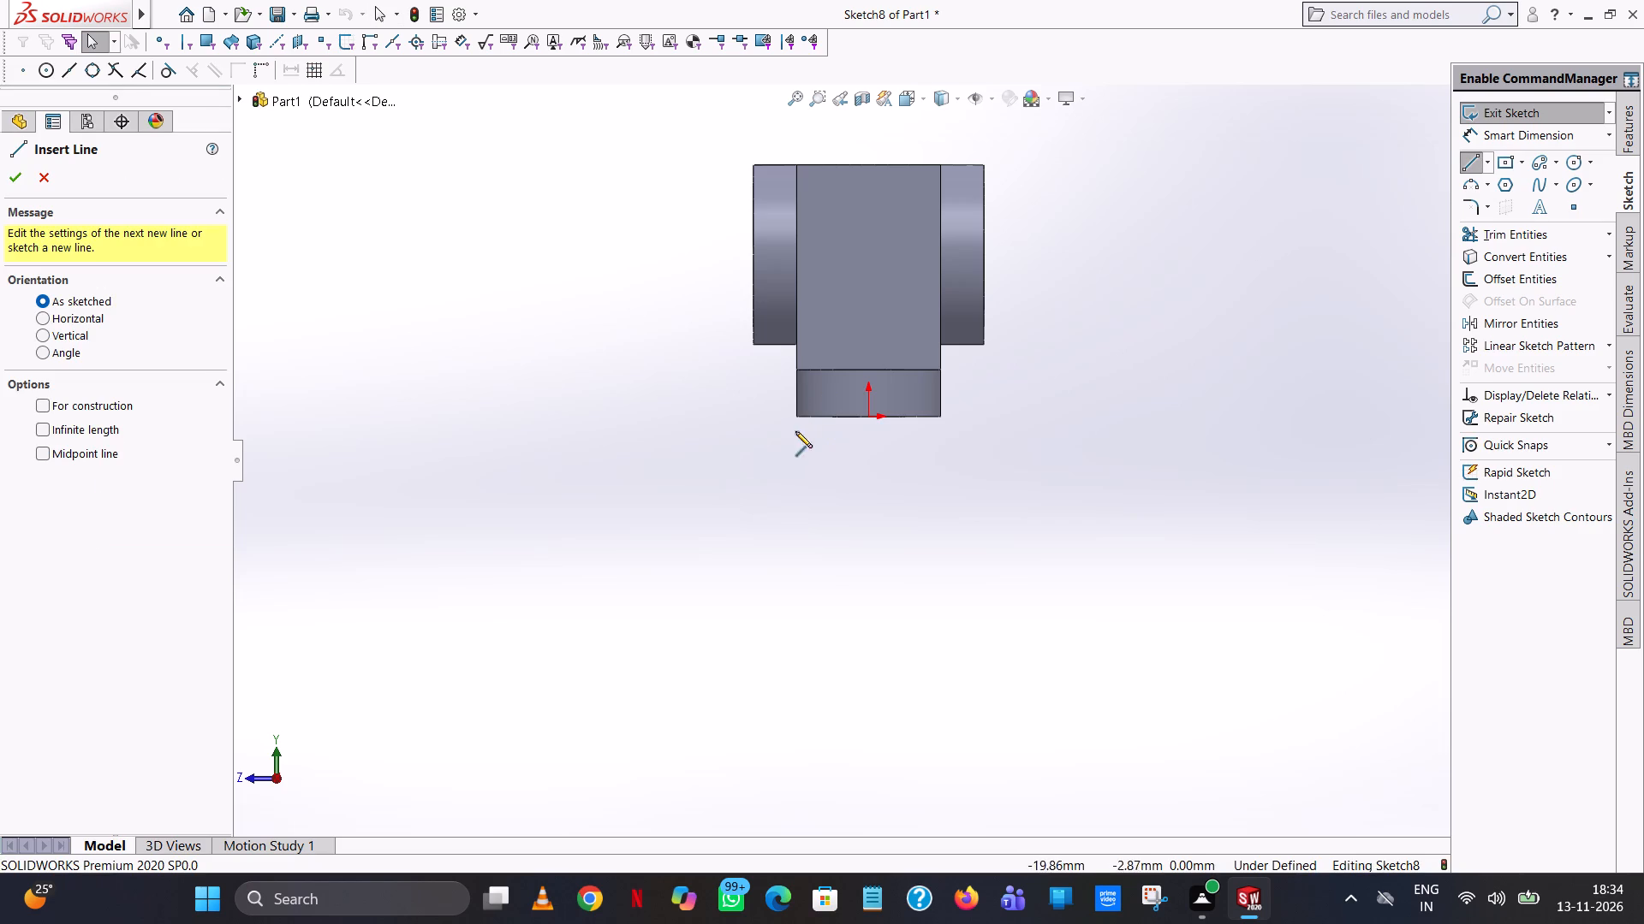
pyautogui.click(868, 417)
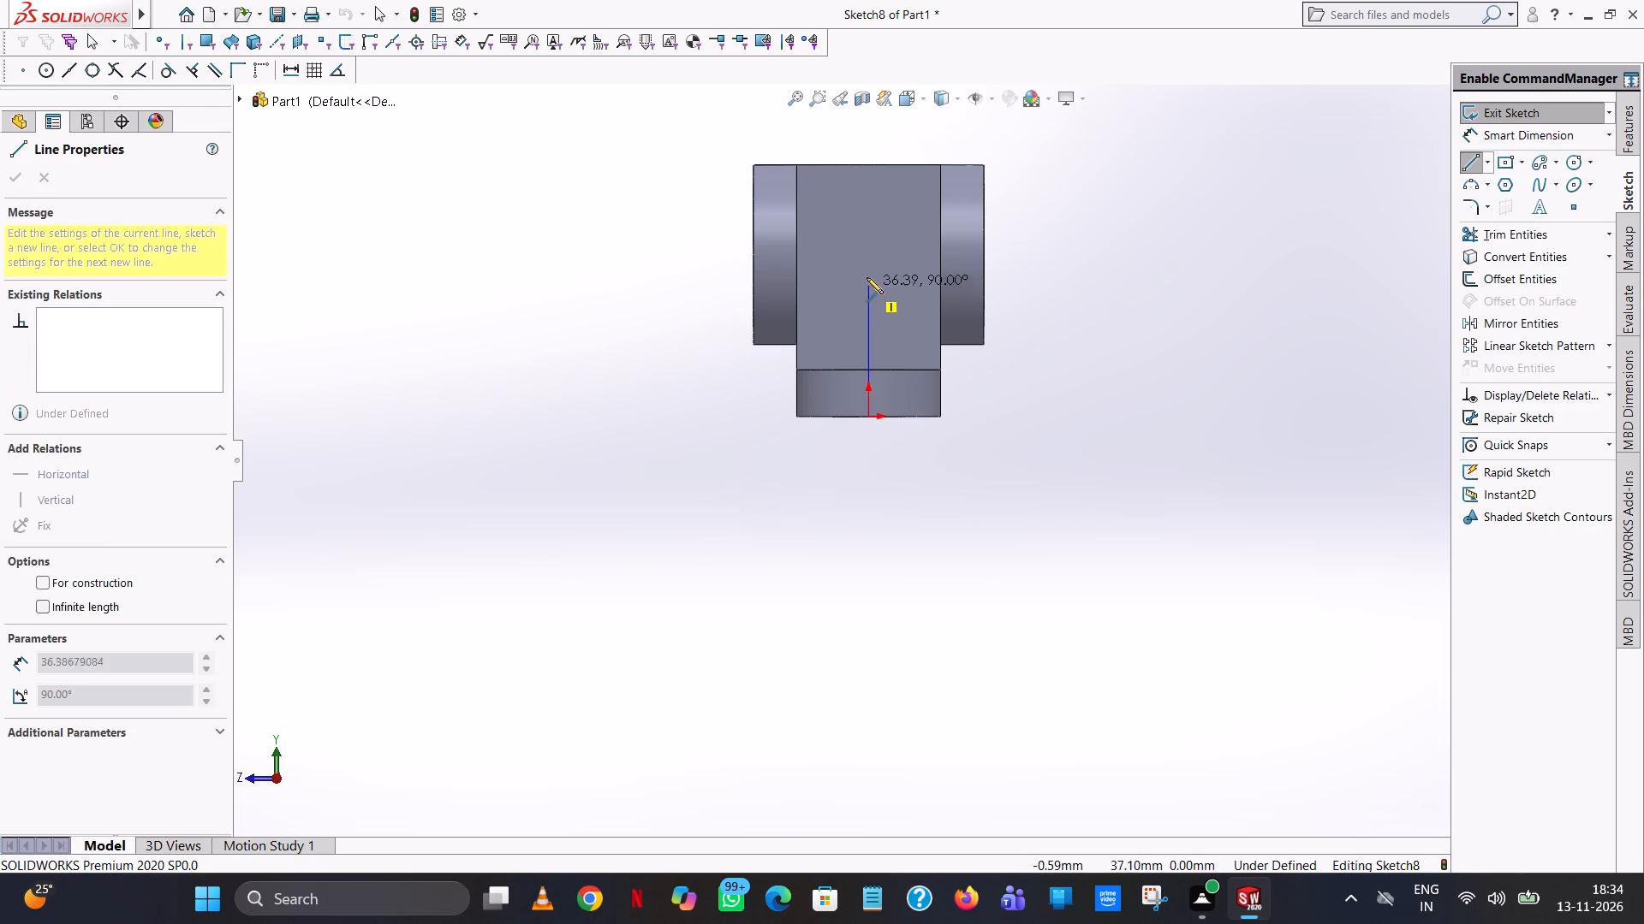
pyautogui.click(867, 257)
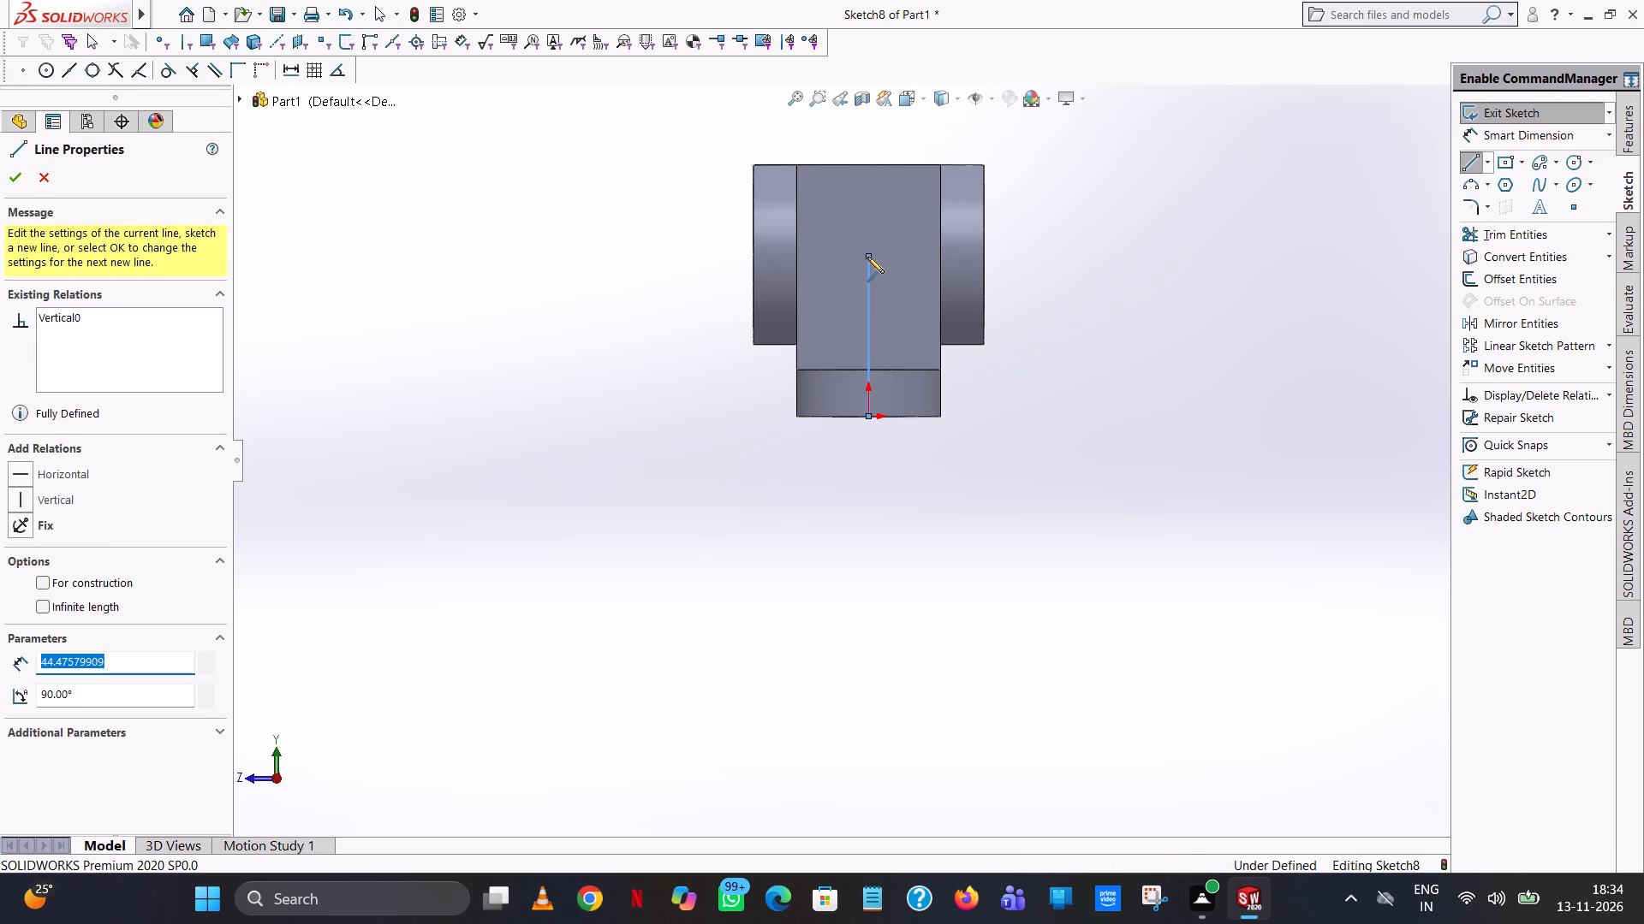
pyautogui.write('45')
pyautogui.press('Return')
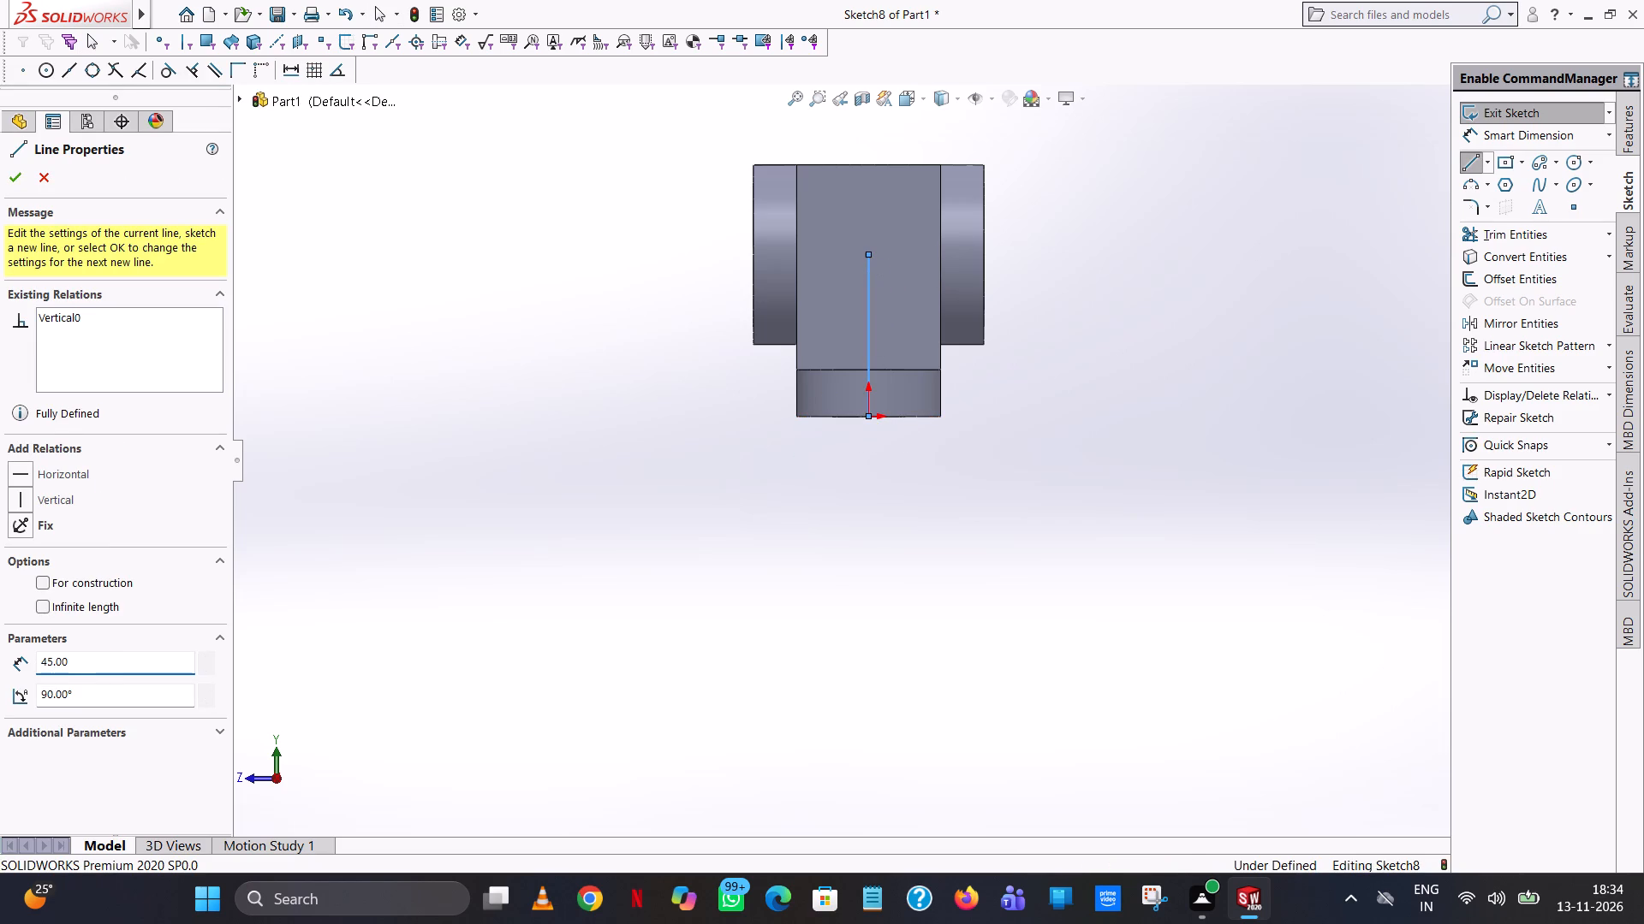
pyautogui.rightClick(867, 257)
pyautogui.click(951, 274)
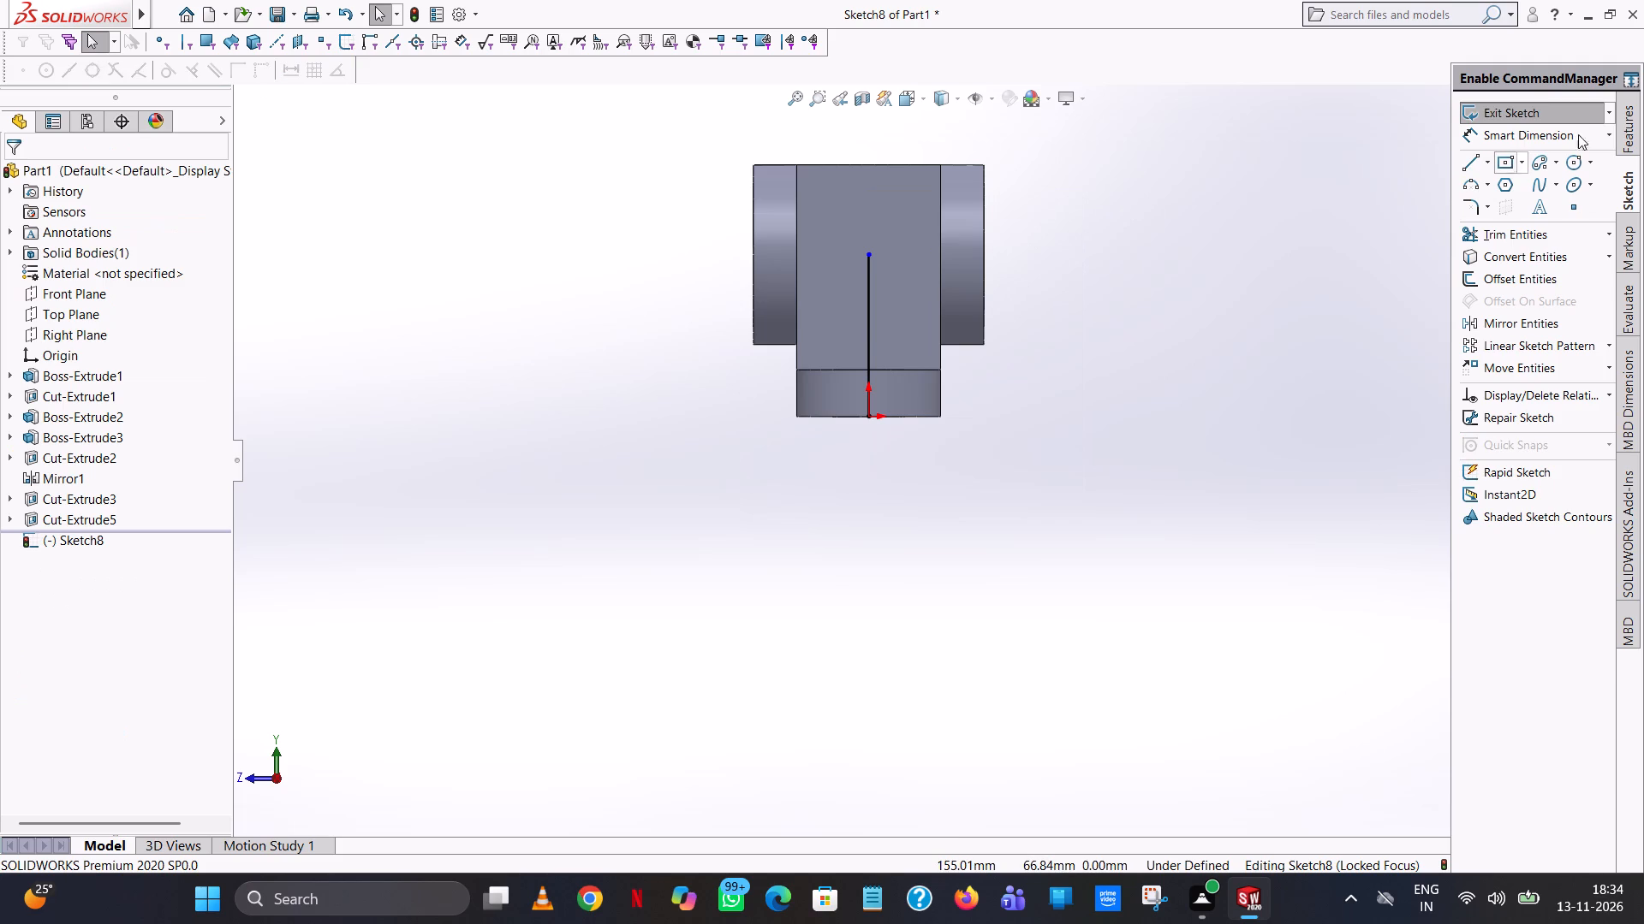
# Sketch a circle of radius 12.5 mm centred on the vertical line's upper endpoint.
pyautogui.click(1577, 160)
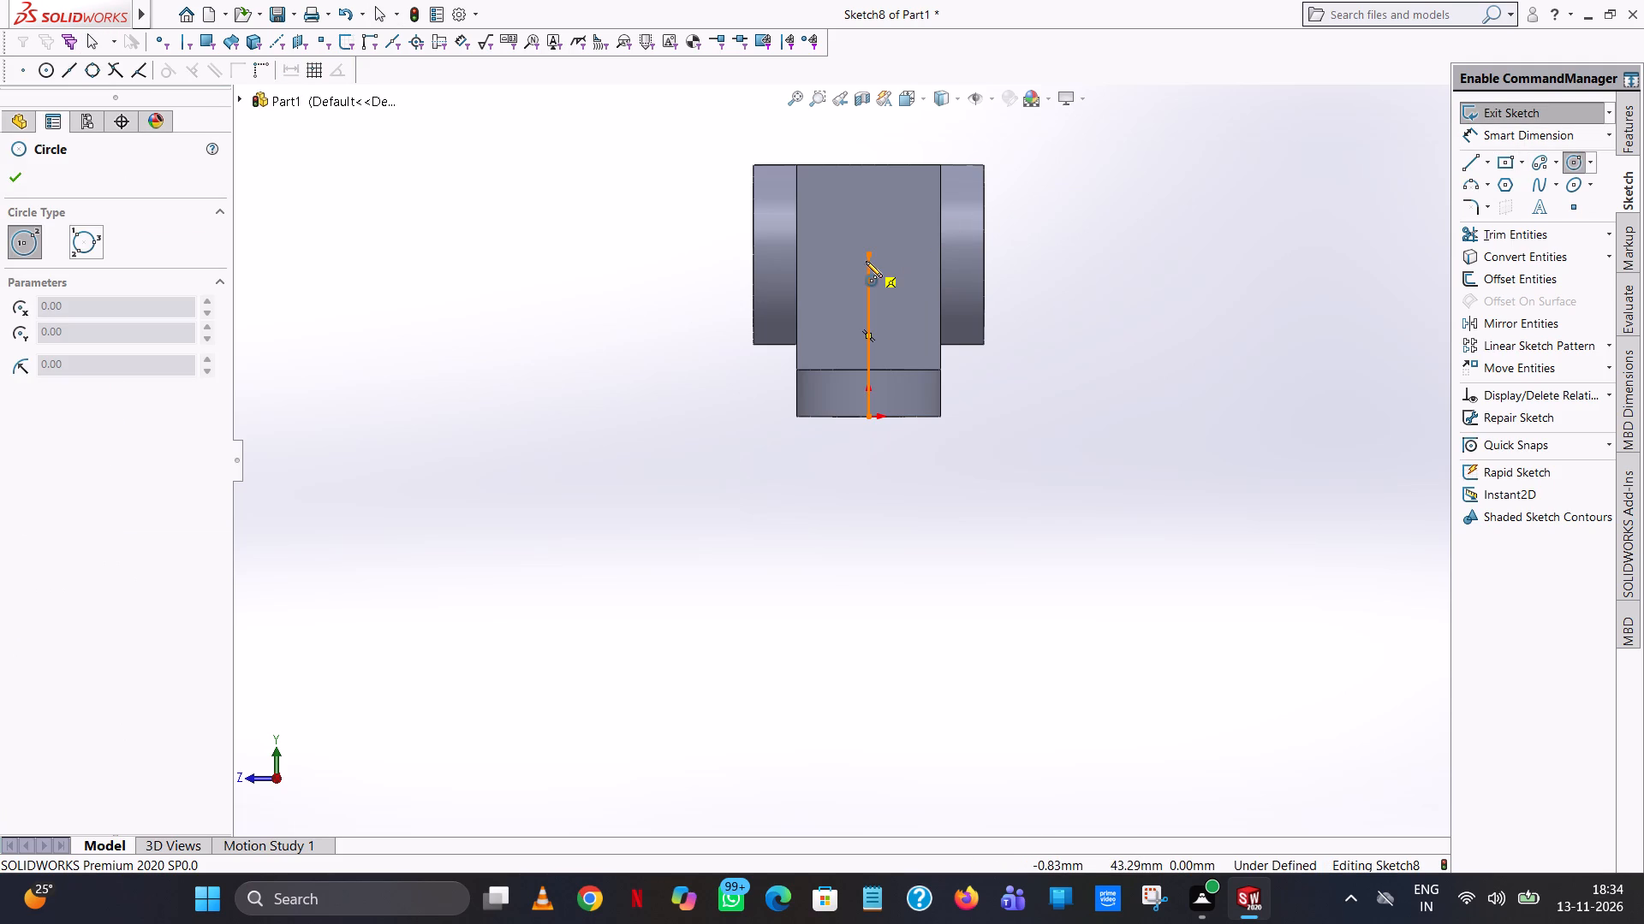
pyautogui.click(869, 256)
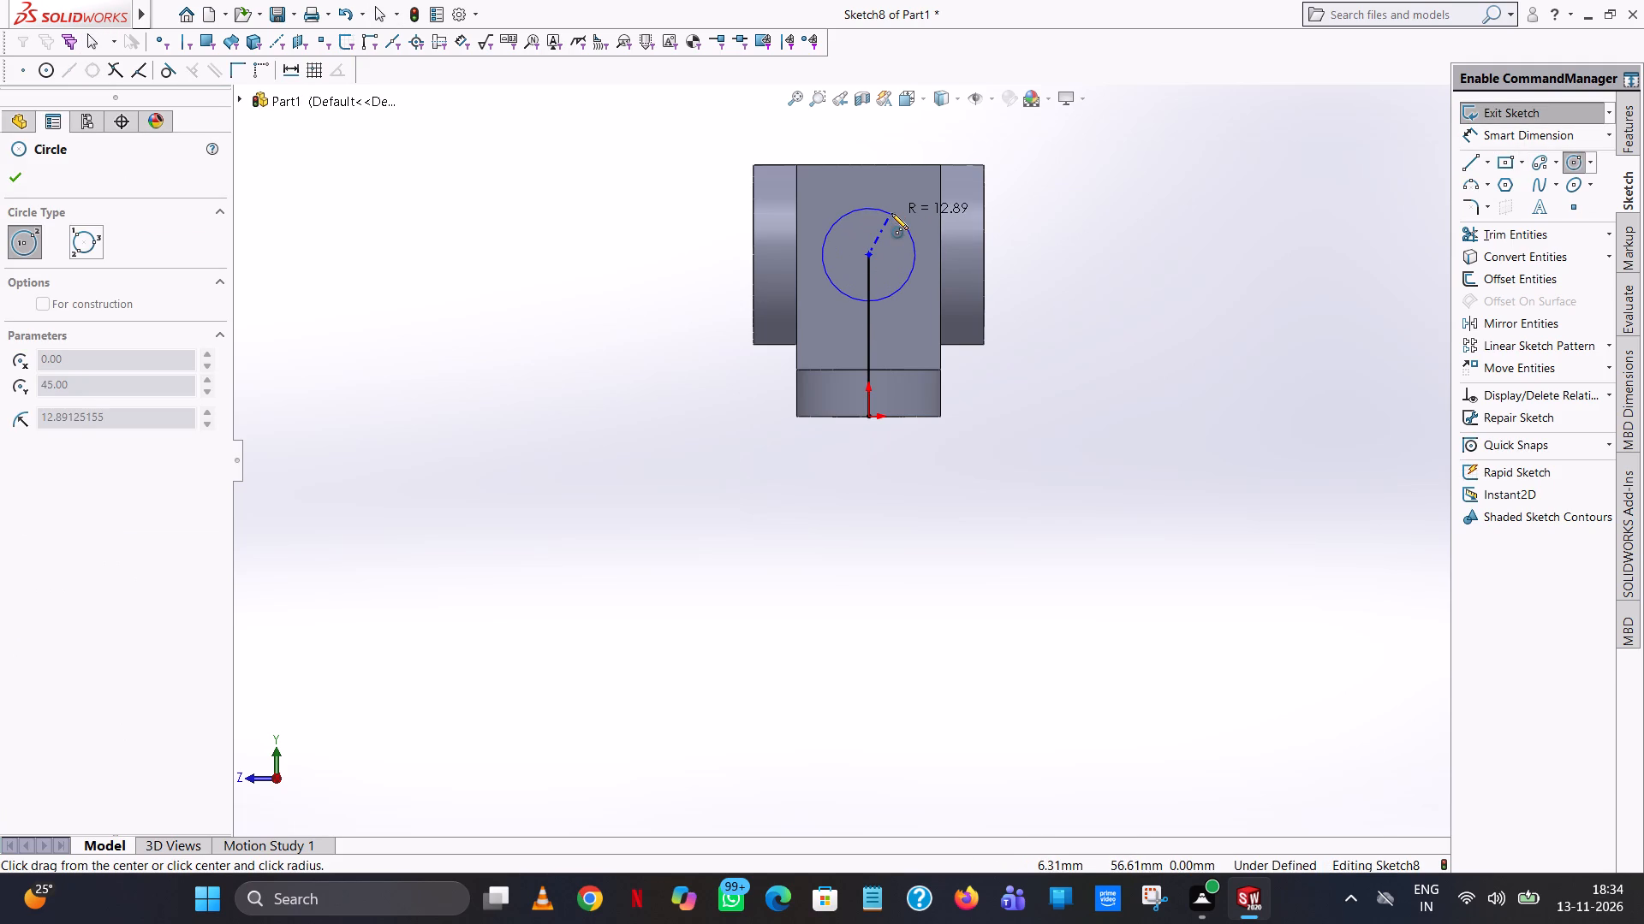
pyautogui.click(891, 213)
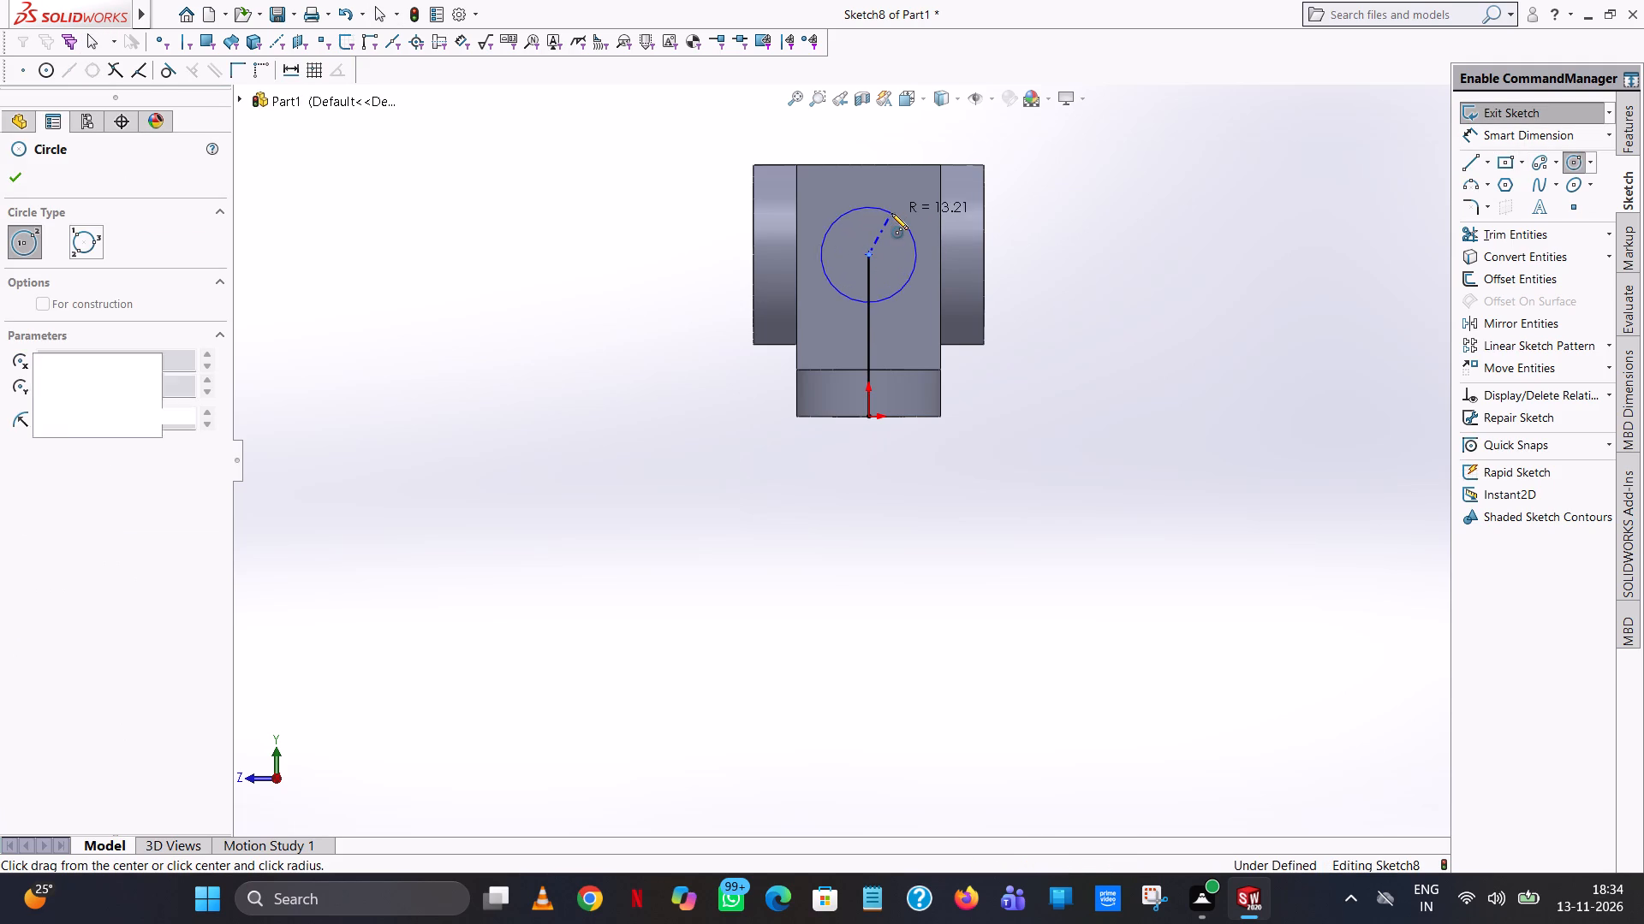
pyautogui.write('25/2')
pyautogui.press('Return')
pyautogui.rightClick(891, 213)
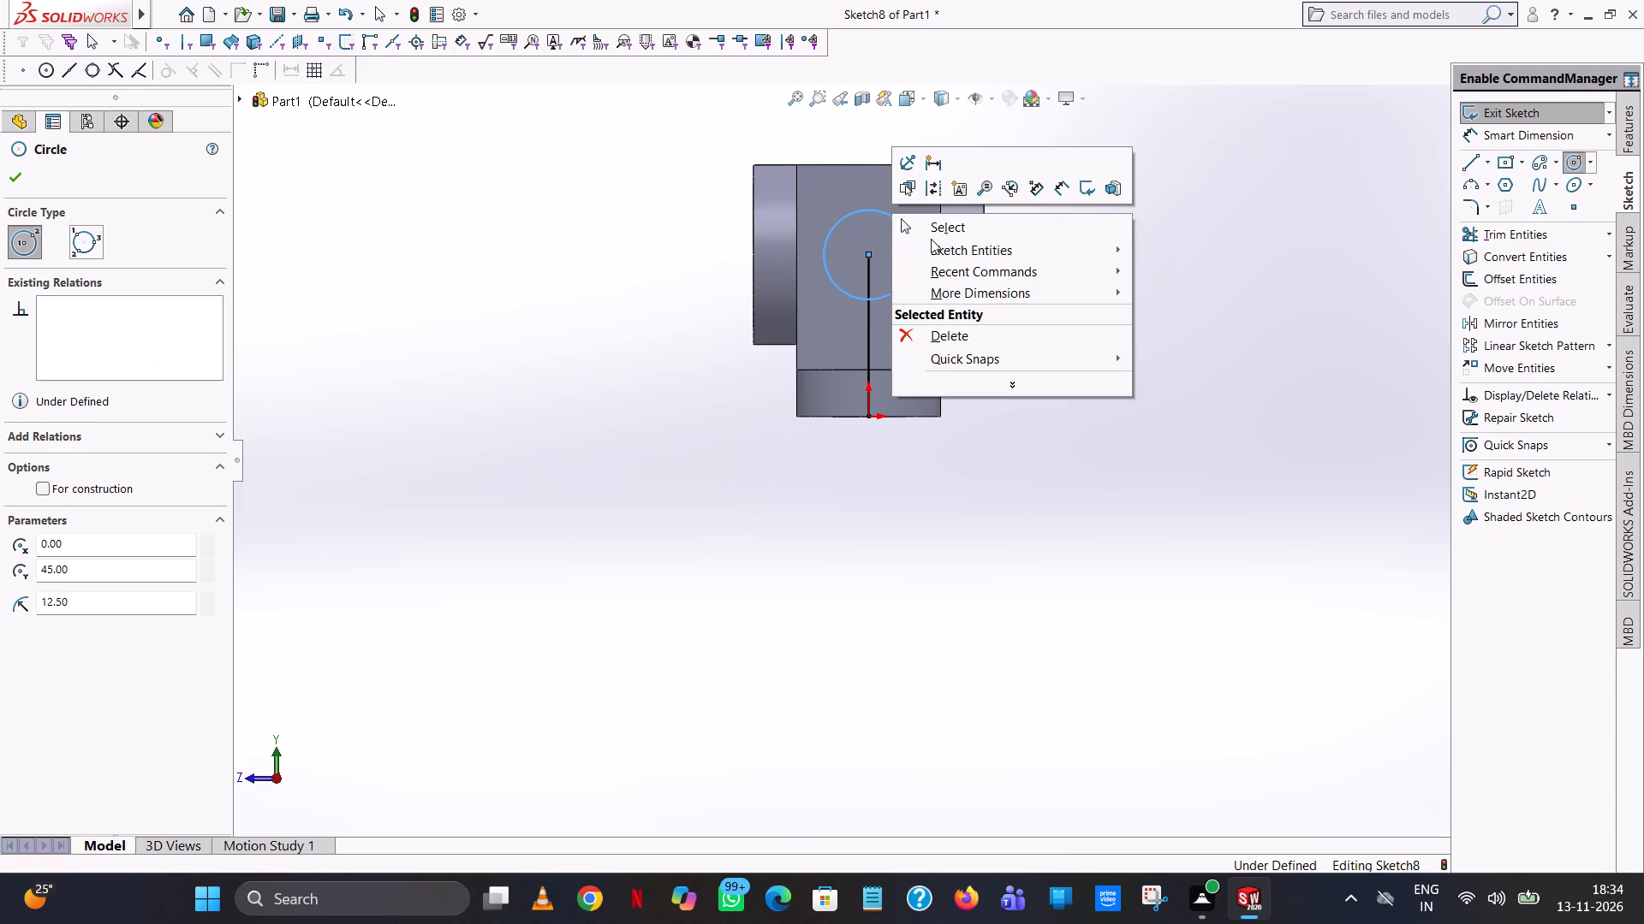
pyautogui.click(944, 218)
# Trim away the vertical line, both inside and below the circle.
pyautogui.click(1534, 241)
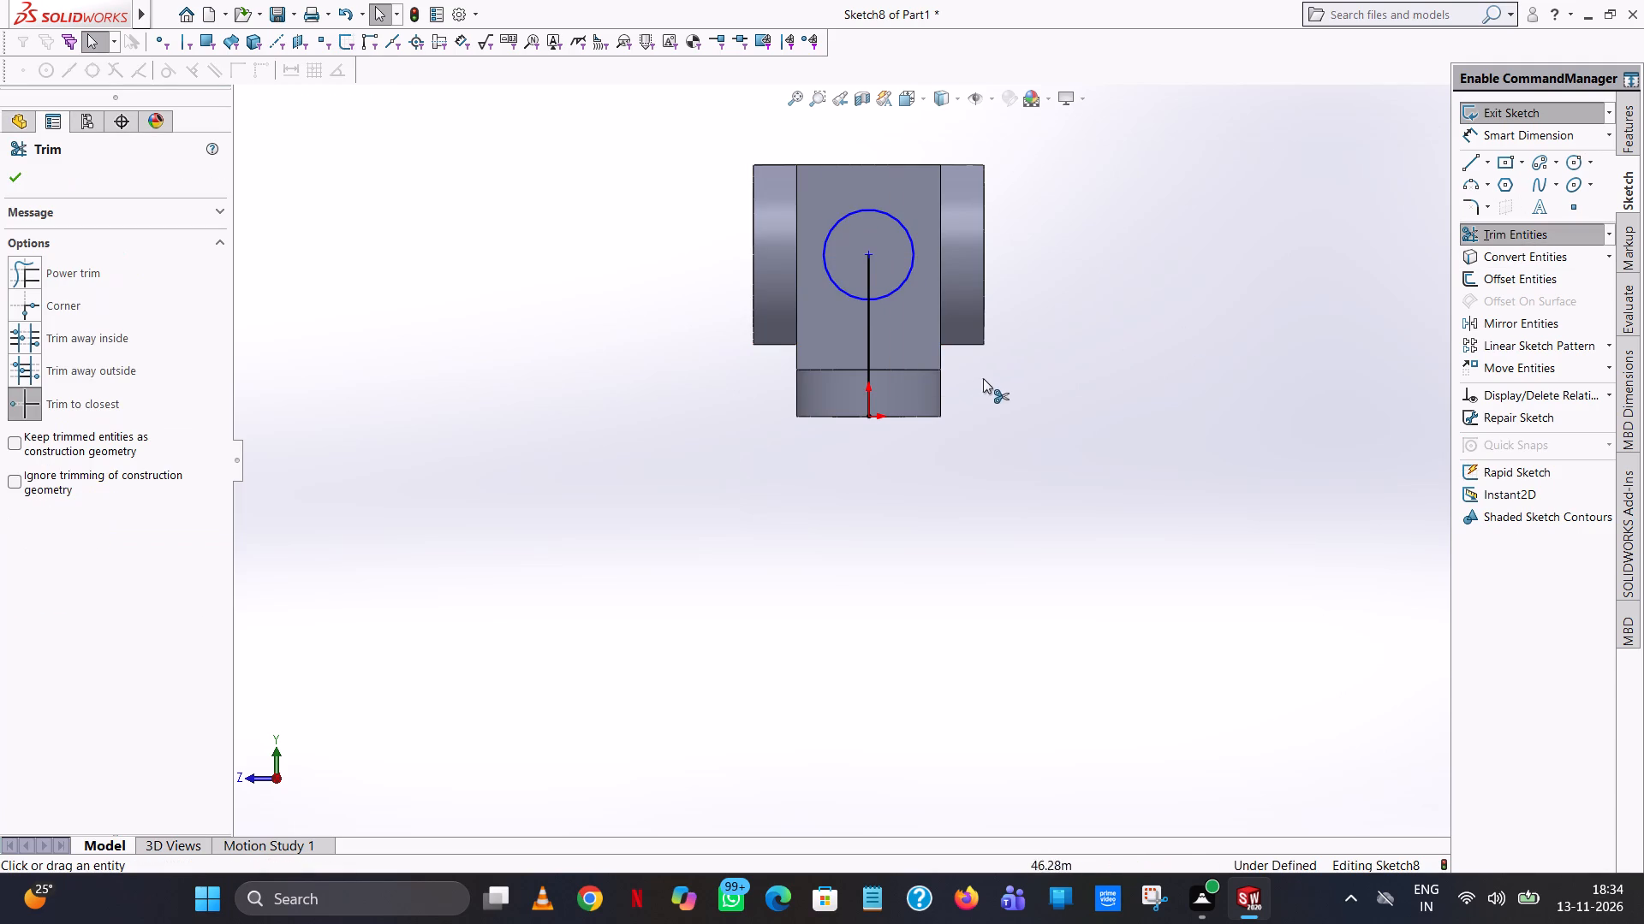
pyautogui.click(867, 331)
pyautogui.click(875, 274)
pyautogui.click(867, 269)
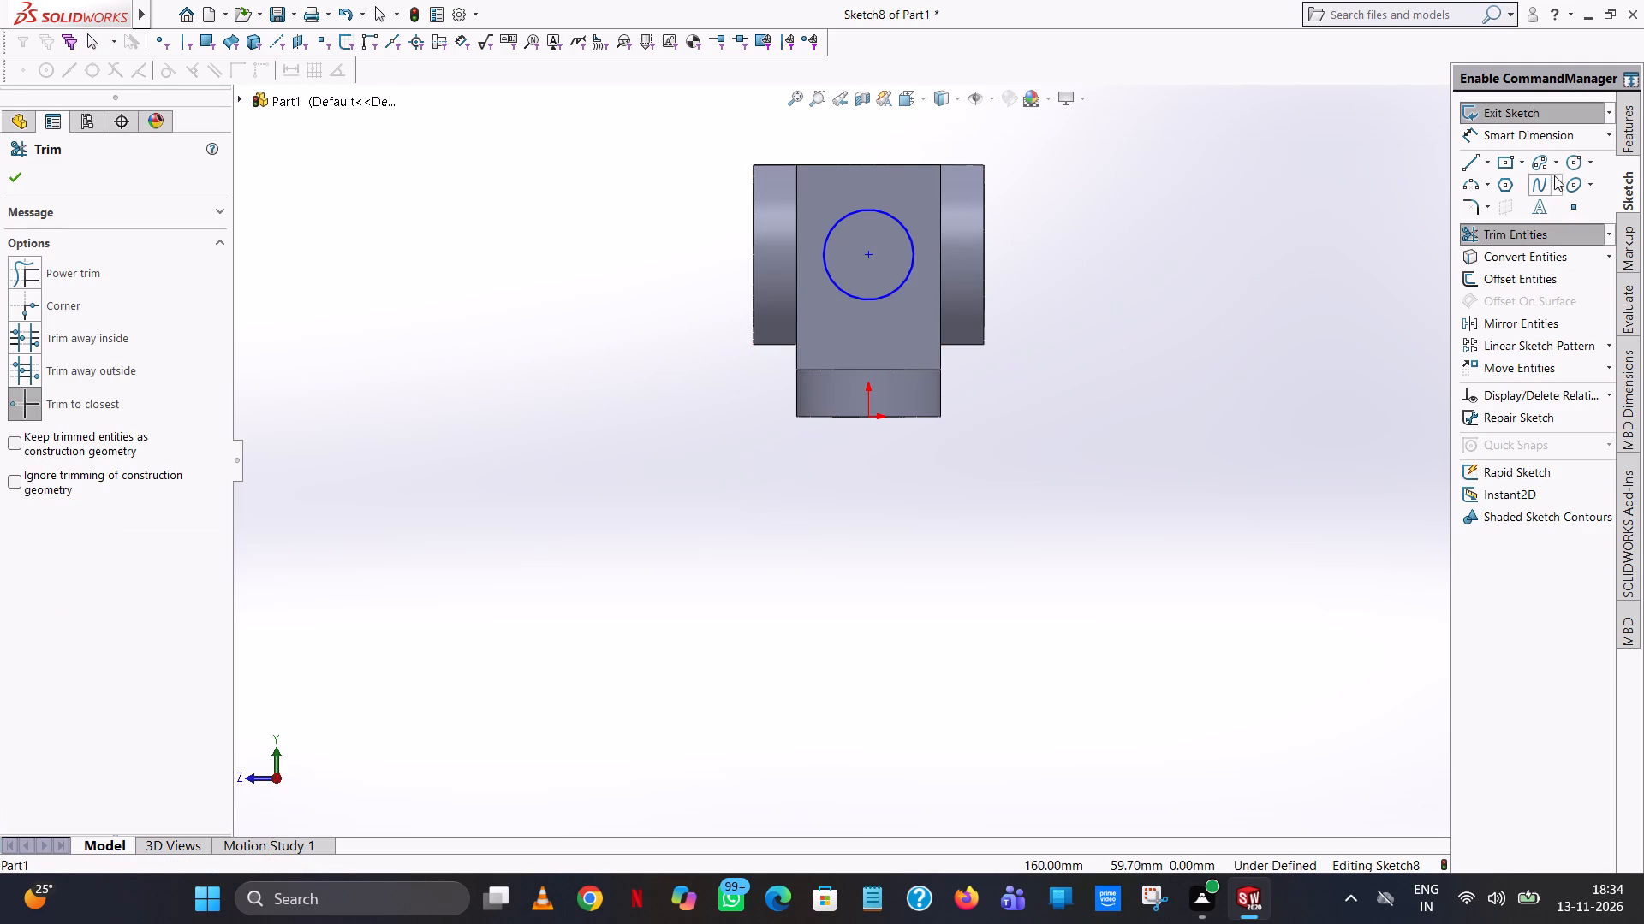
# Dimension the circle's diameter, accepting the drawn size.
pyautogui.click(1558, 139)
pyautogui.click(914, 238)
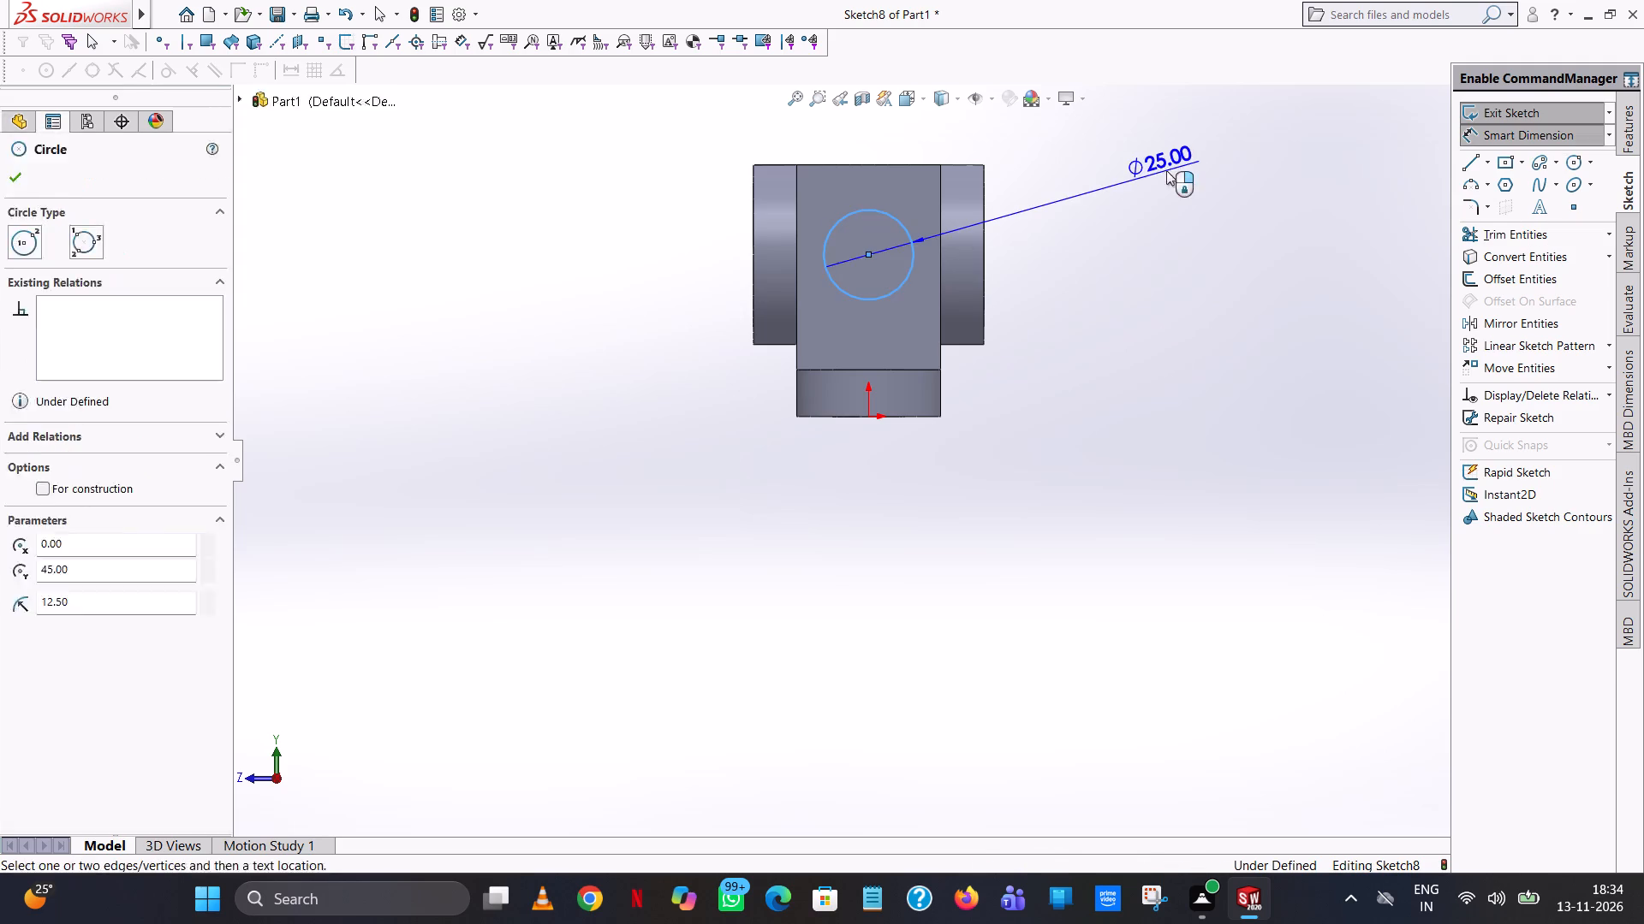
pyautogui.click(1166, 170)
pyautogui.click(1093, 145)
pyautogui.click(1064, 294)
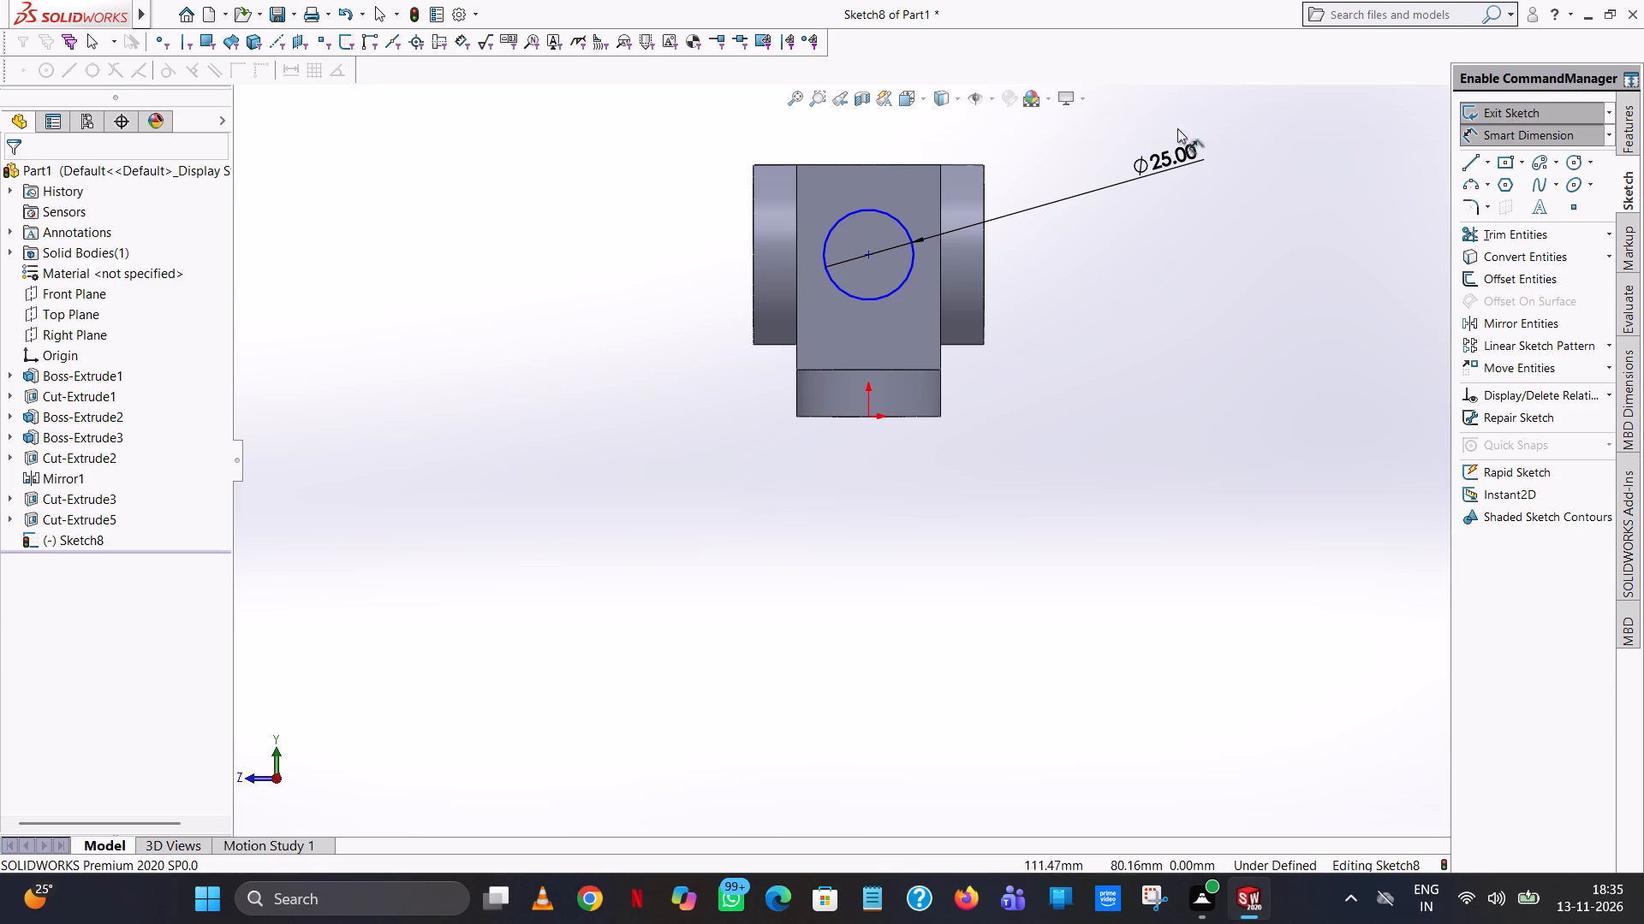
# Dimension the vertical distance from the circle's centre to the block face's bottom edge, accepting the drawn size.
pyautogui.click(869, 254)
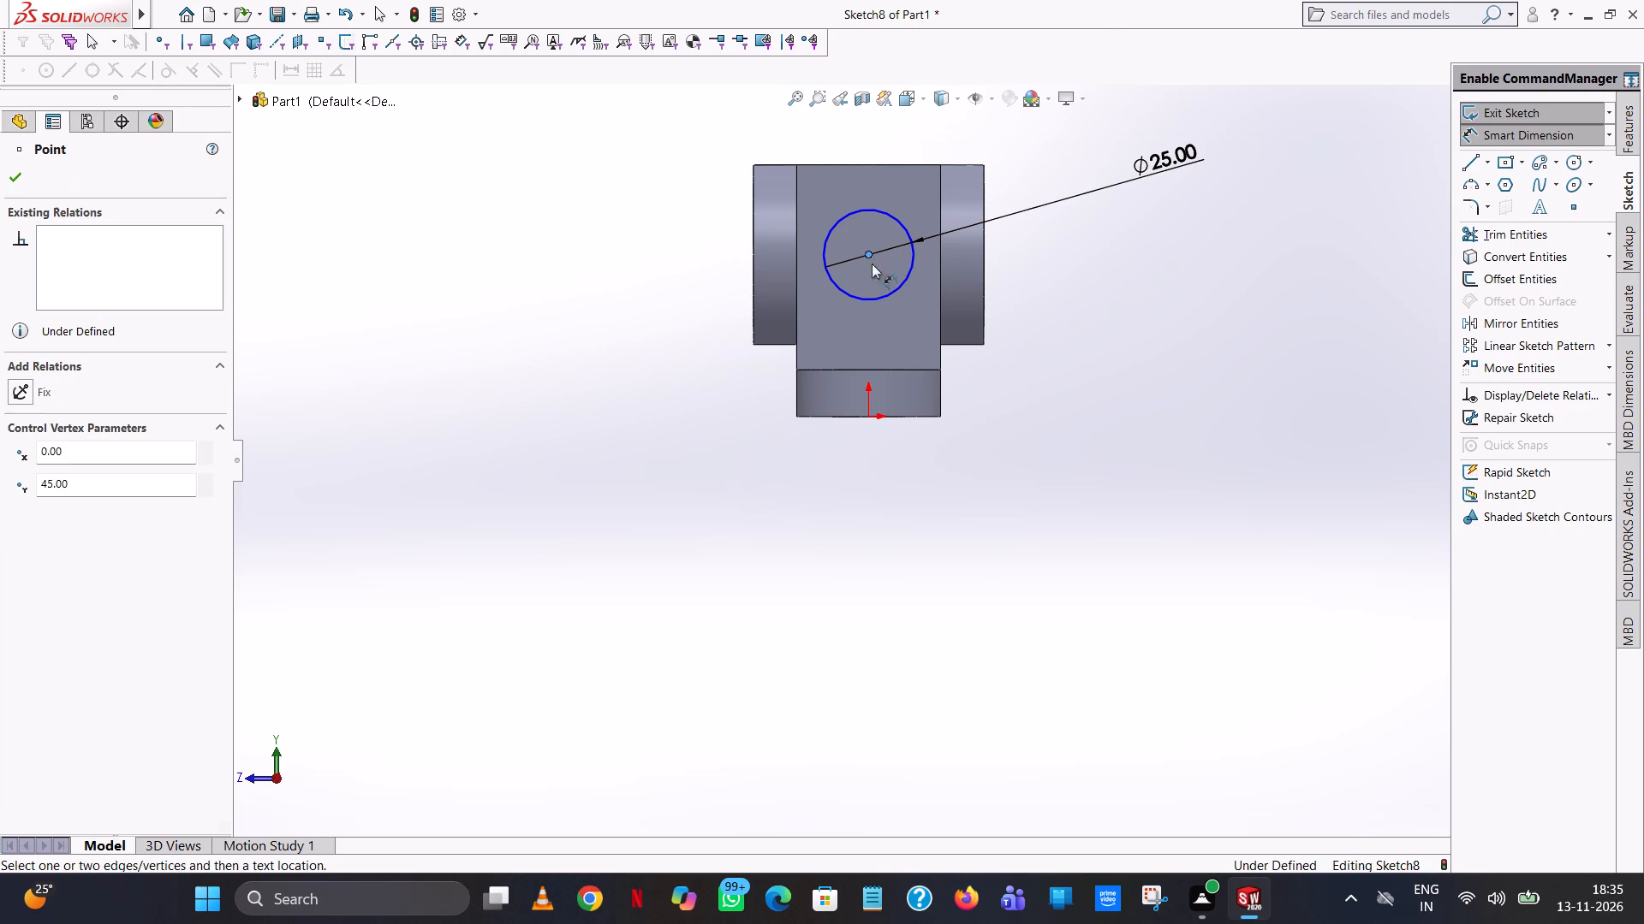
pyautogui.click(931, 370)
pyautogui.click(1151, 403)
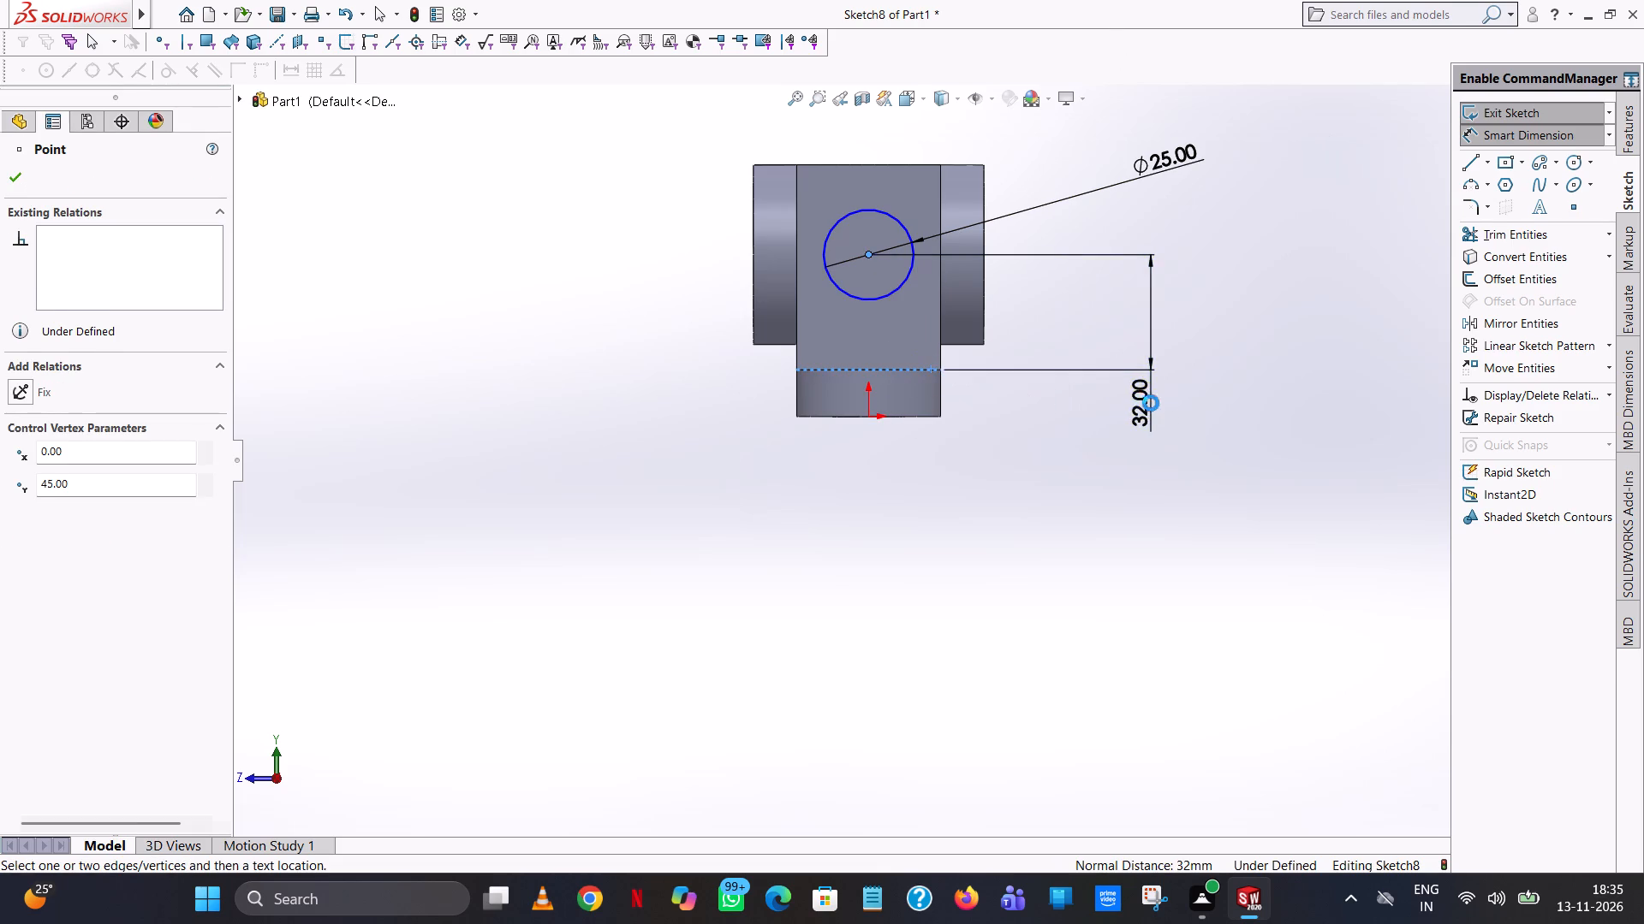
pyautogui.click(1075, 370)
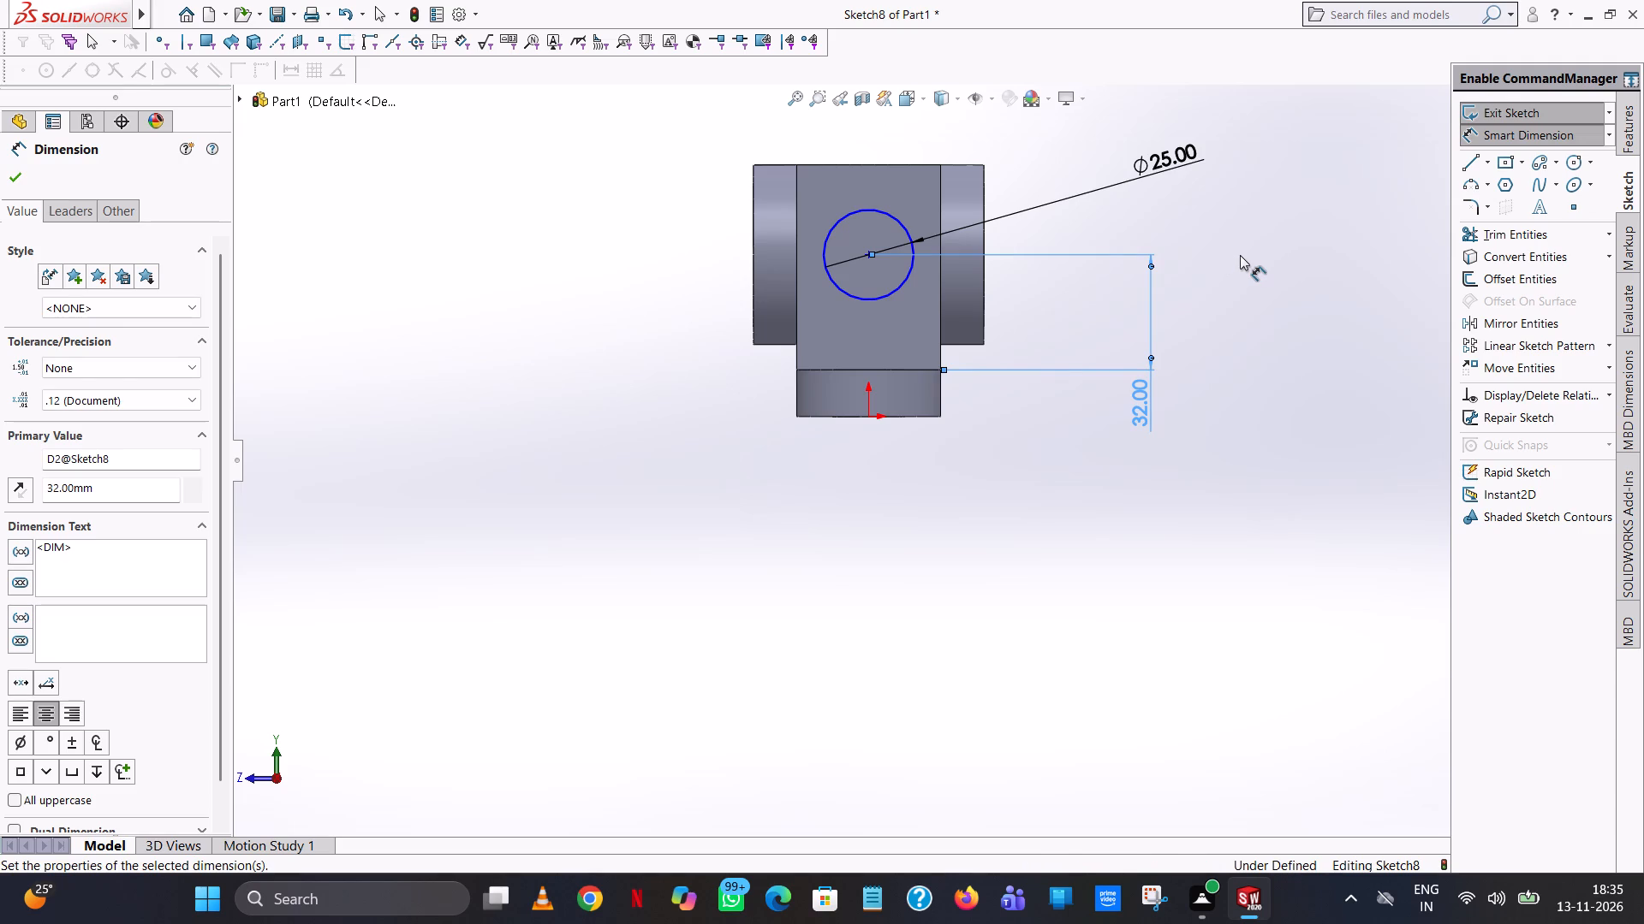
pyautogui.press('Escape')
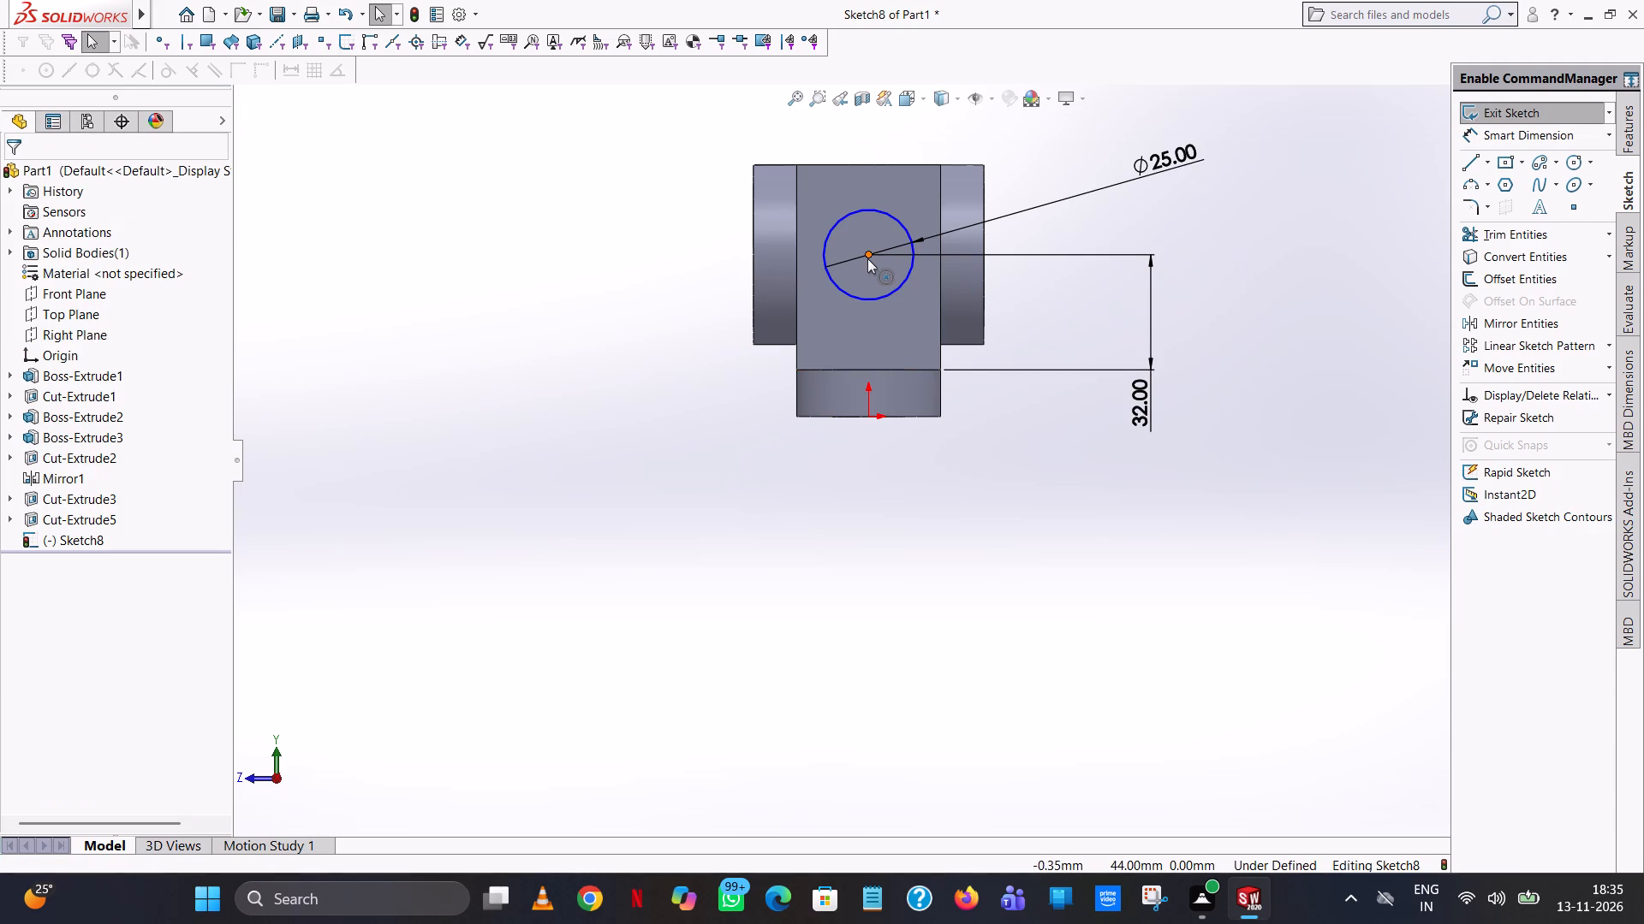
# Add a Vertical relation between the circle's centre and the origin.
pyautogui.keyDown('ctrl'); pyautogui.click(867, 256); pyautogui.keyUp('ctrl')
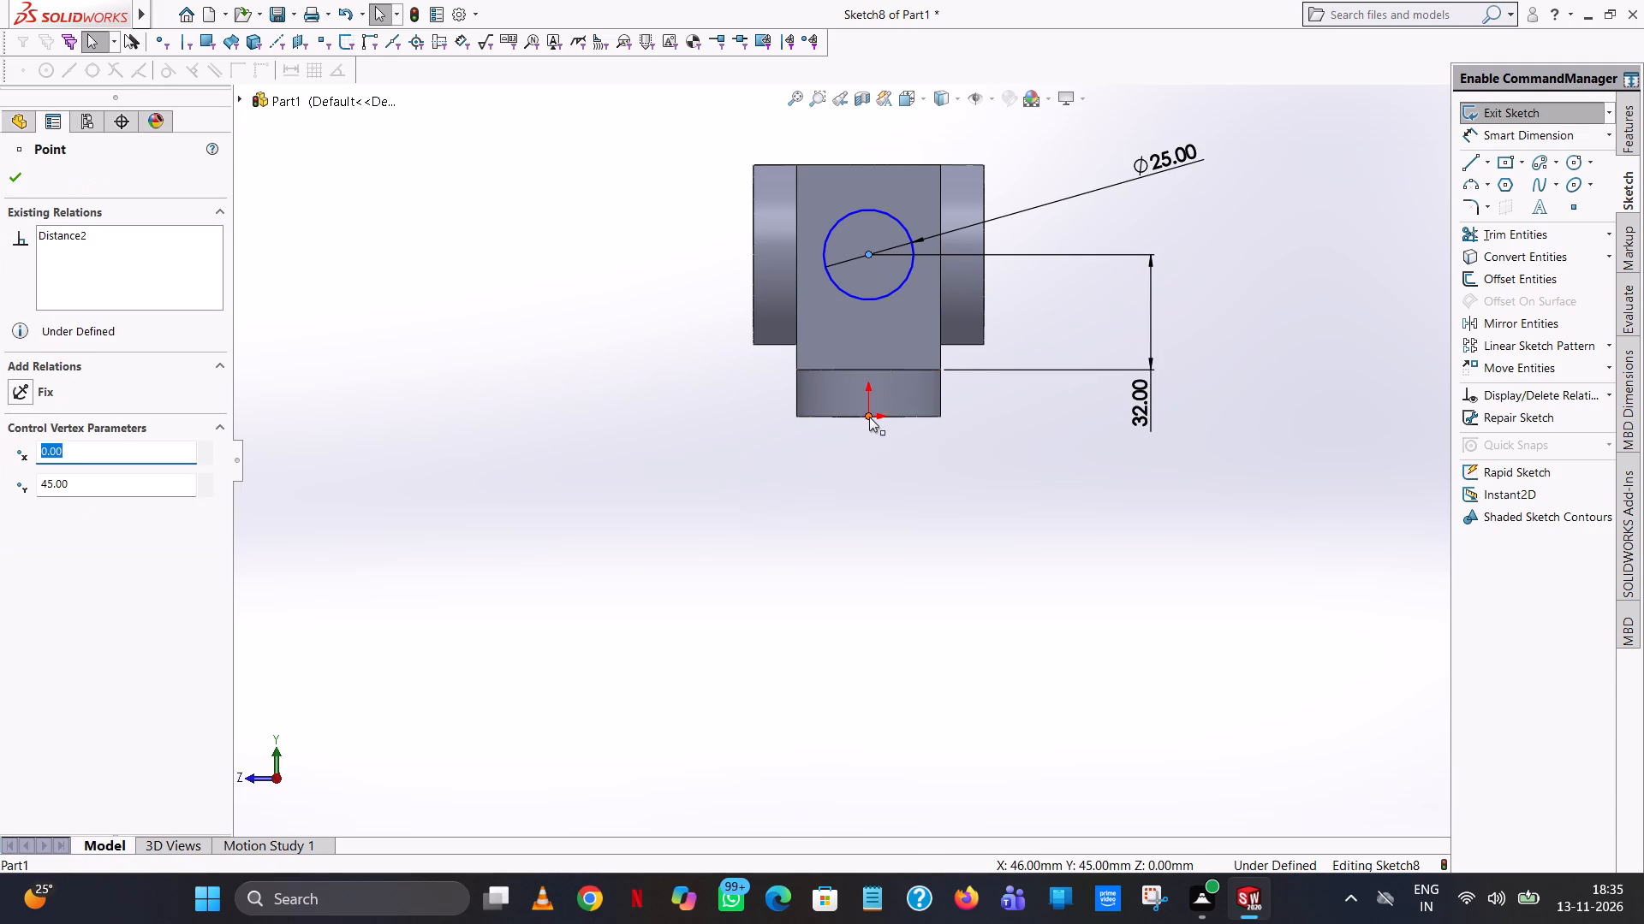
pyautogui.keyDown('ctrl'); pyautogui.click(869, 417); pyautogui.keyUp('ctrl')
pyautogui.click(69, 502)
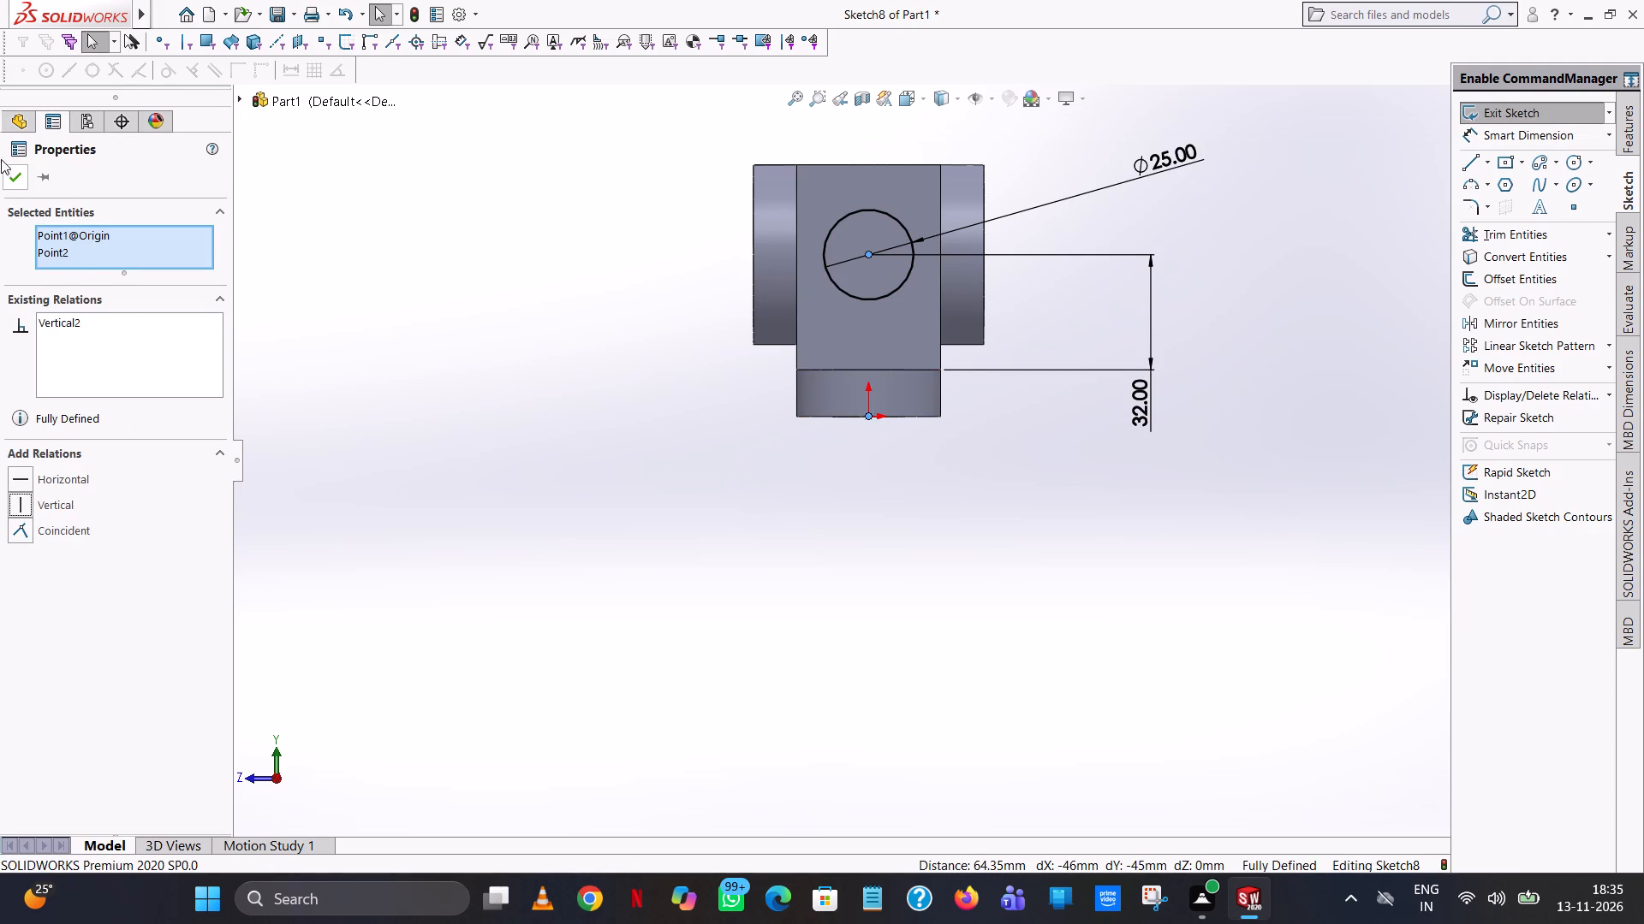
pyautogui.click(7, 173)
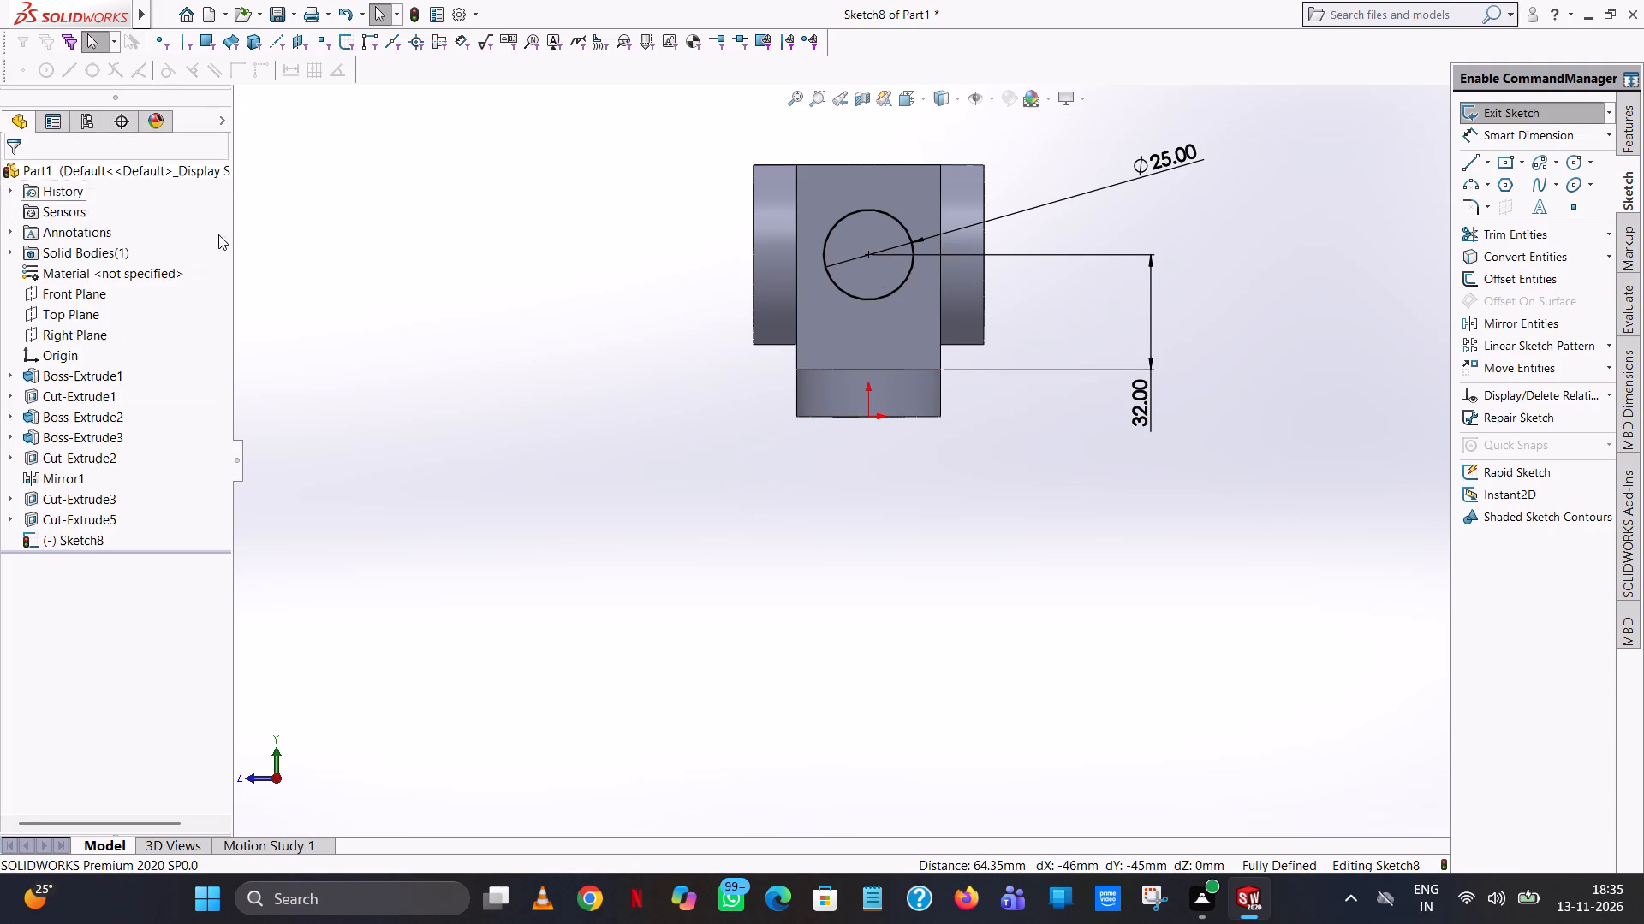
pyautogui.click(1017, 539)
# Cut the circle 6 mm deep, blind, into the support block's end face.
pyautogui.moveTo(1010, 390); pyautogui.dragTo(1021, 483, button='middle')
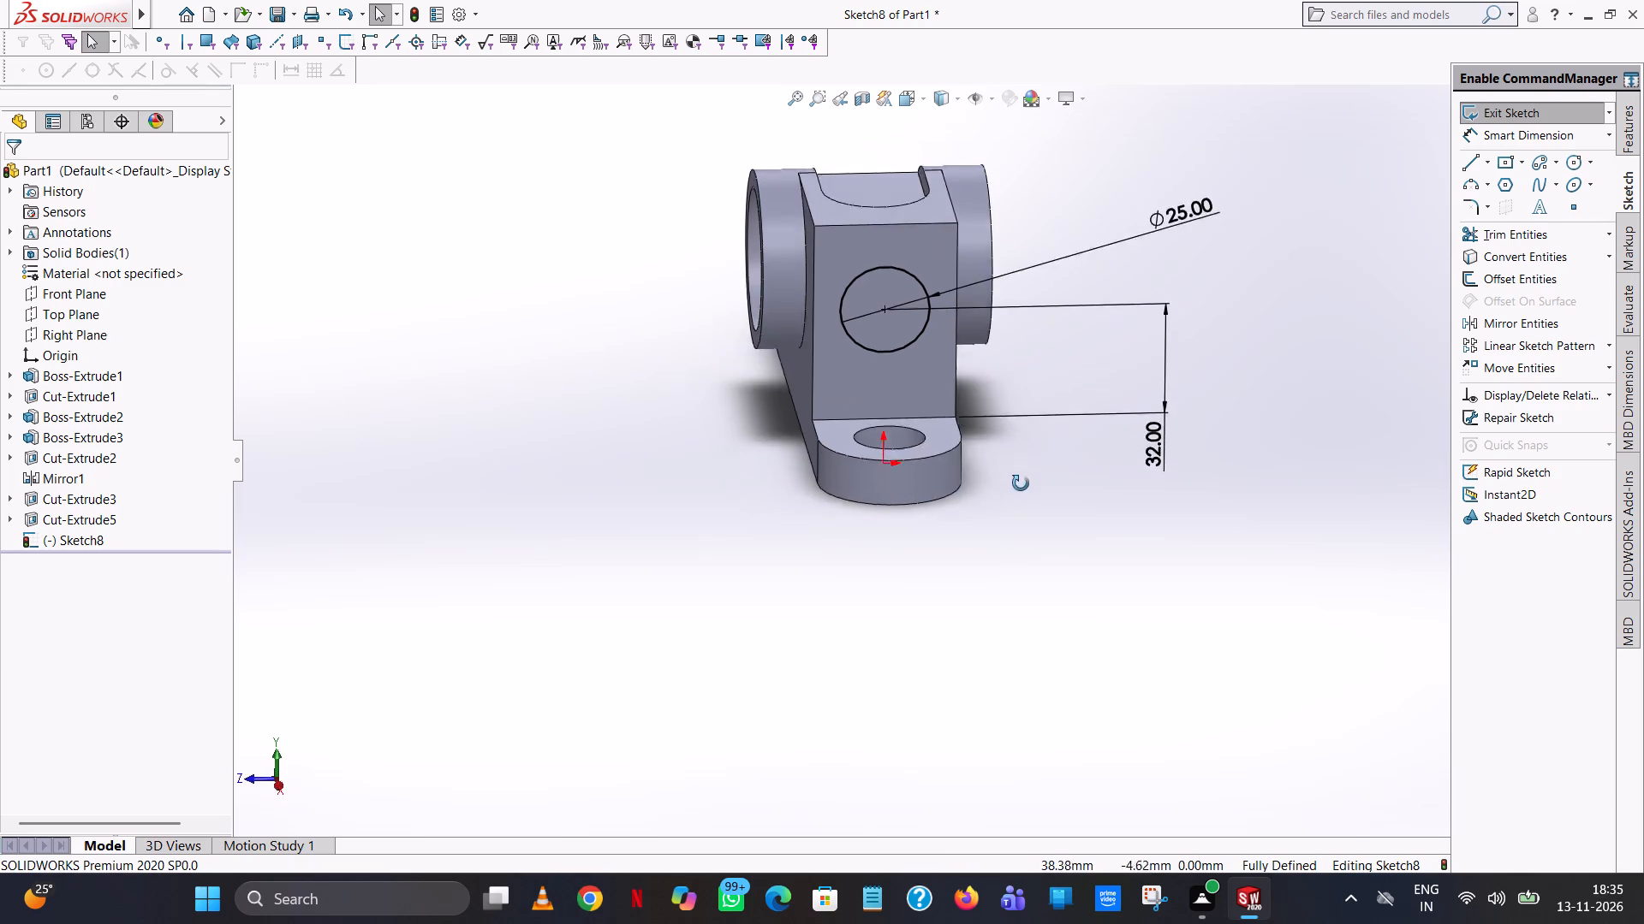
pyautogui.moveTo(1021, 483); pyautogui.dragTo(1025, 547, button='middle')
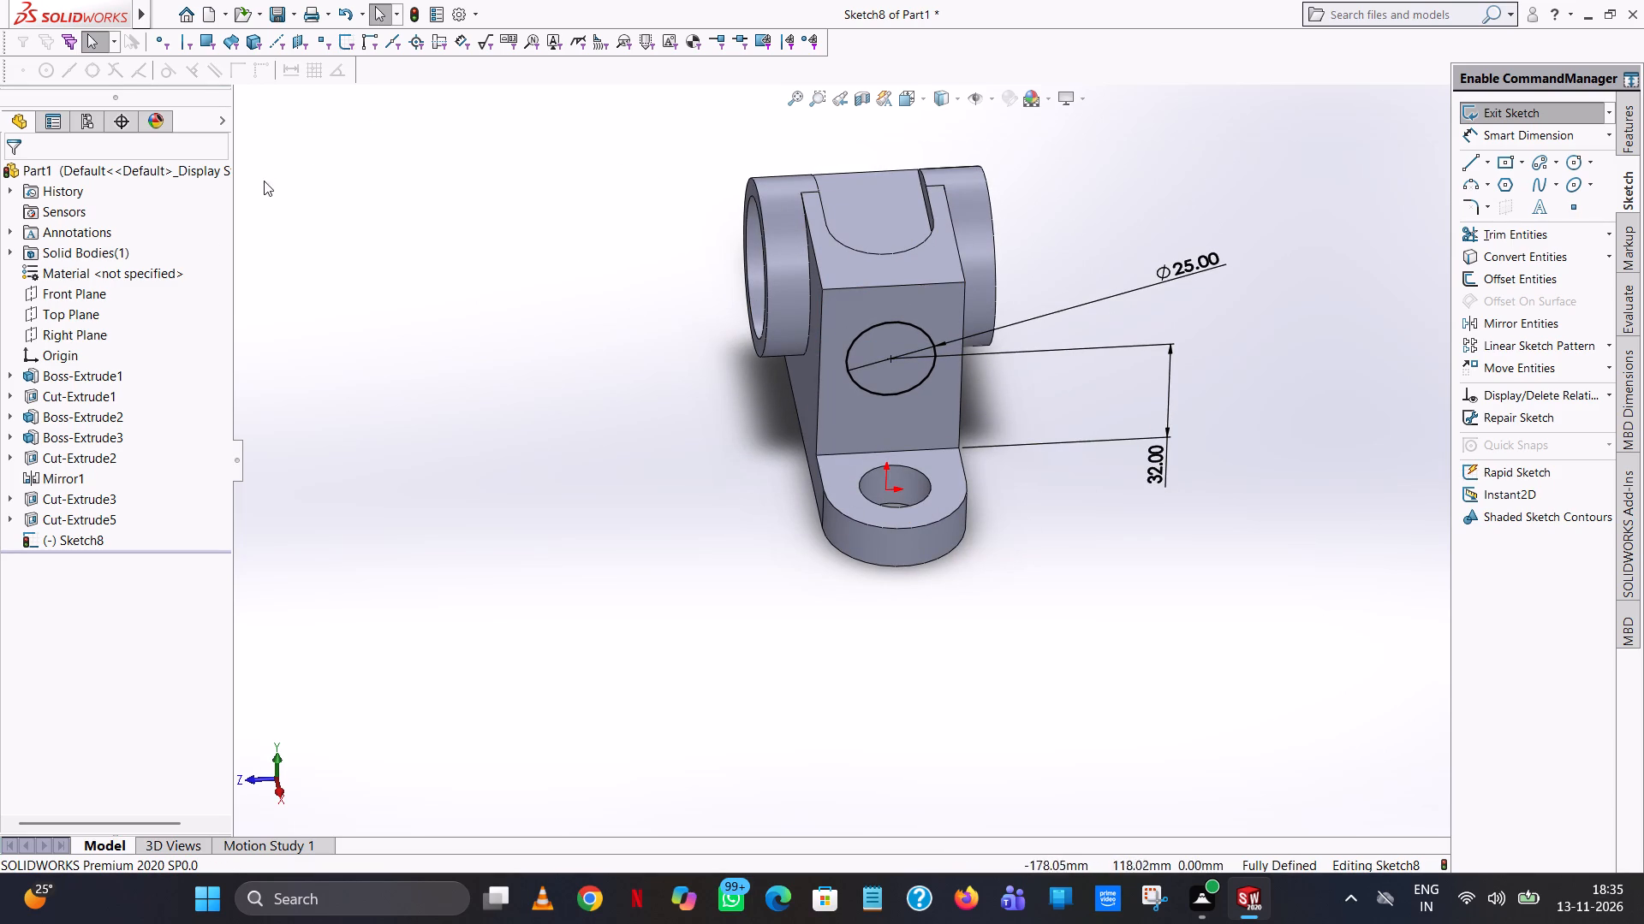
pyautogui.click(1617, 132)
pyautogui.click(1486, 240)
pyautogui.moveTo(820, 529); pyautogui.dragTo(831, 485, button='middle')
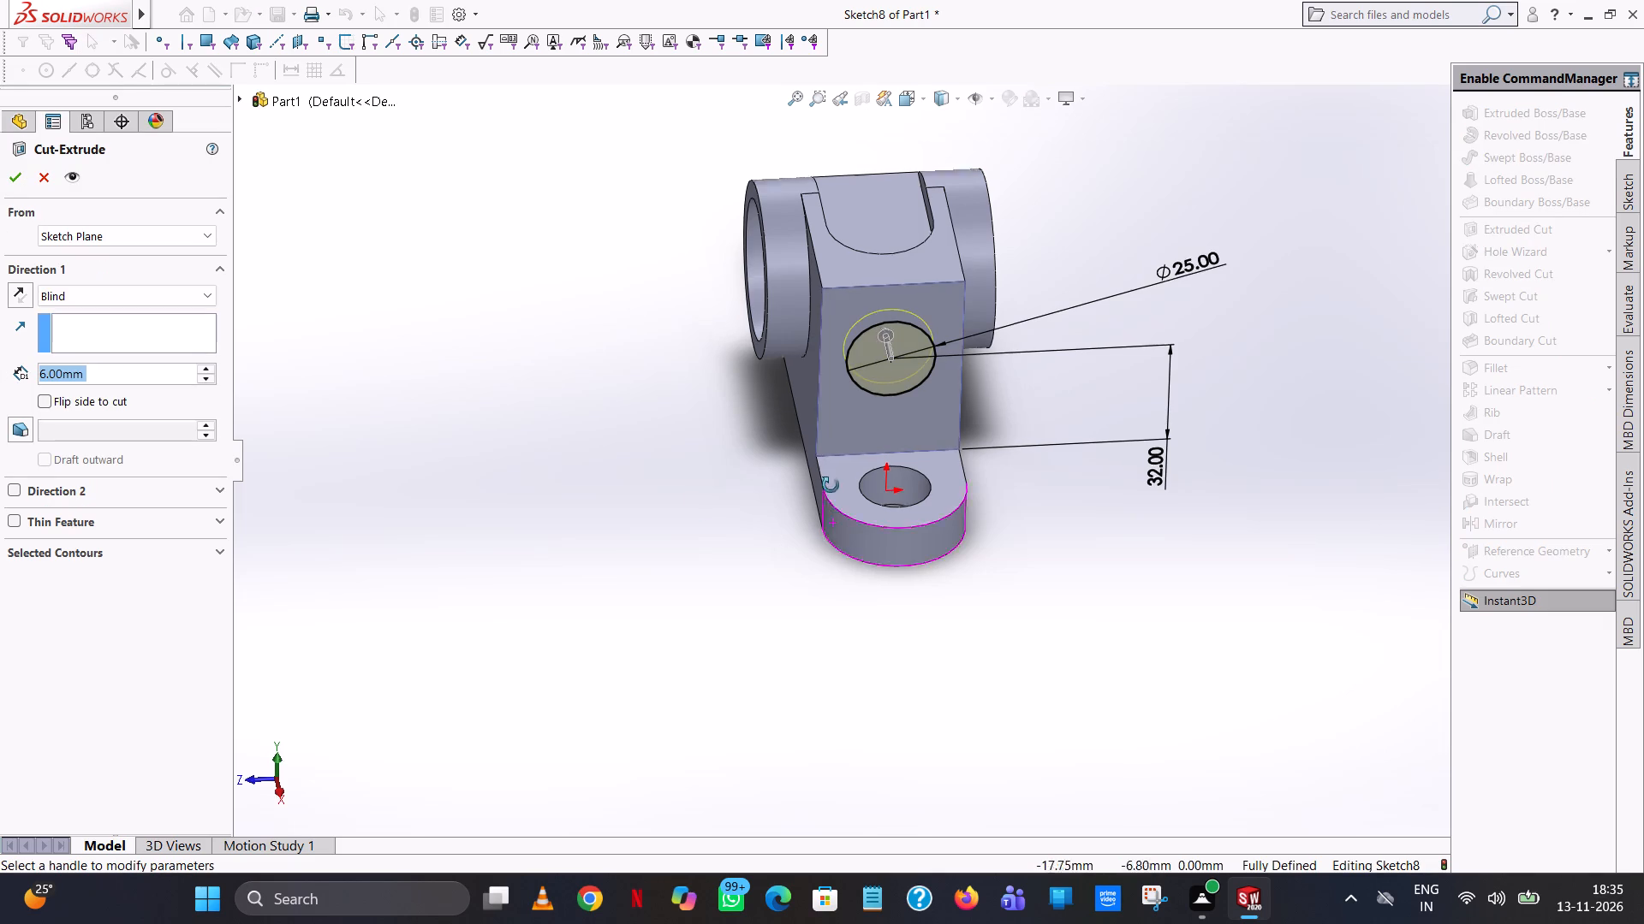
pyautogui.moveTo(831, 485); pyautogui.dragTo(981, 369, button='middle')
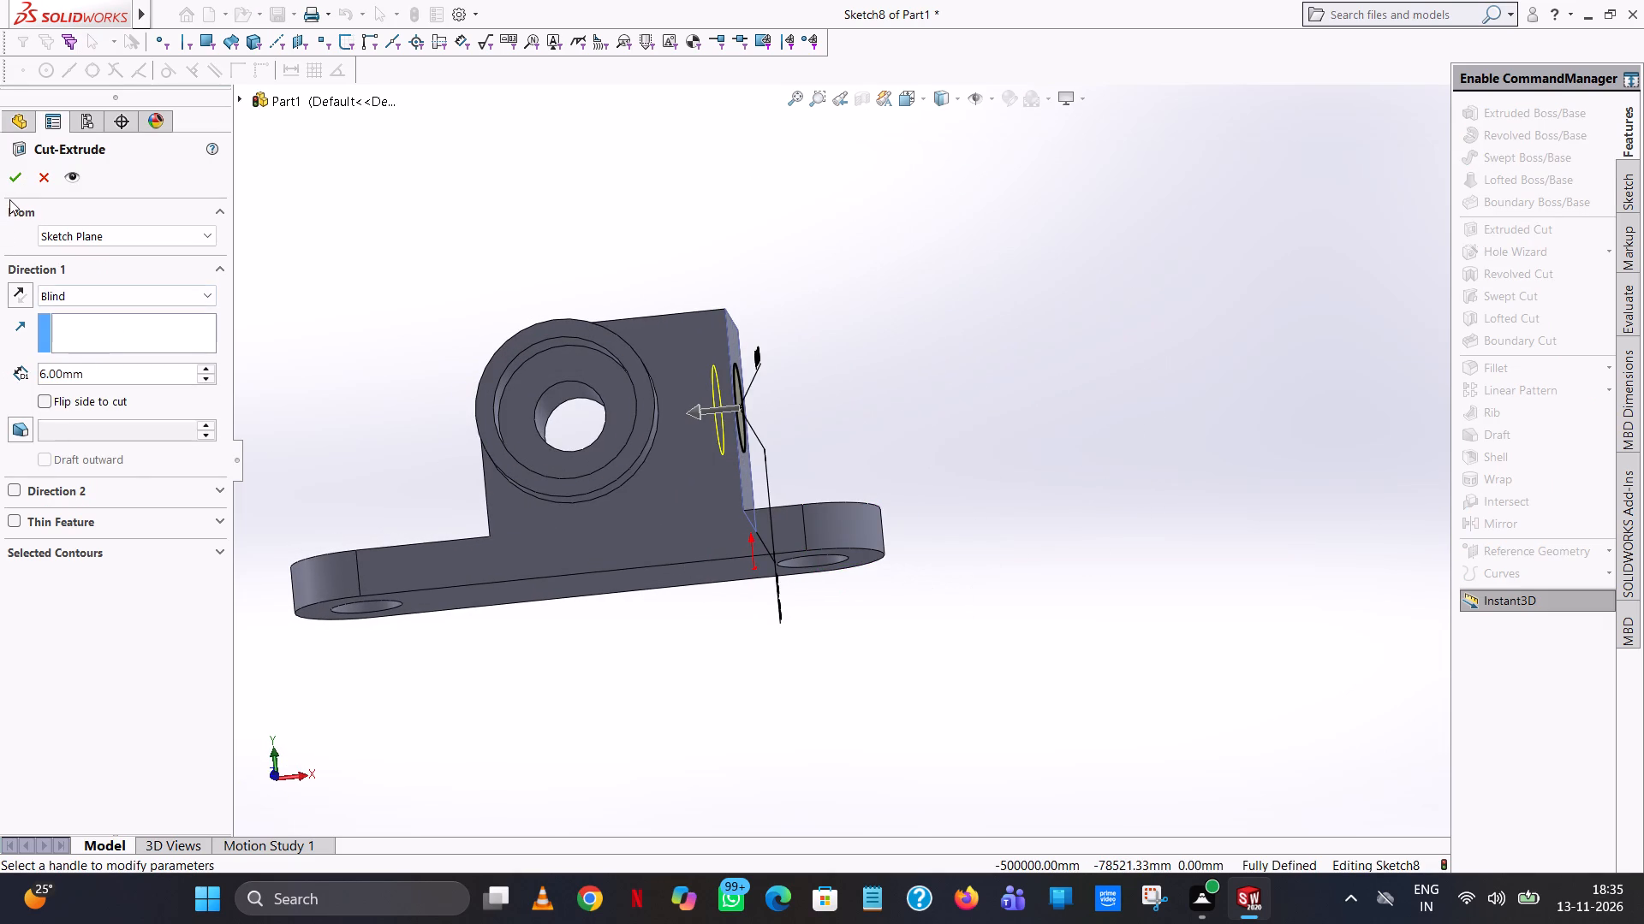
pyautogui.click(16, 169)
pyautogui.click(790, 270)
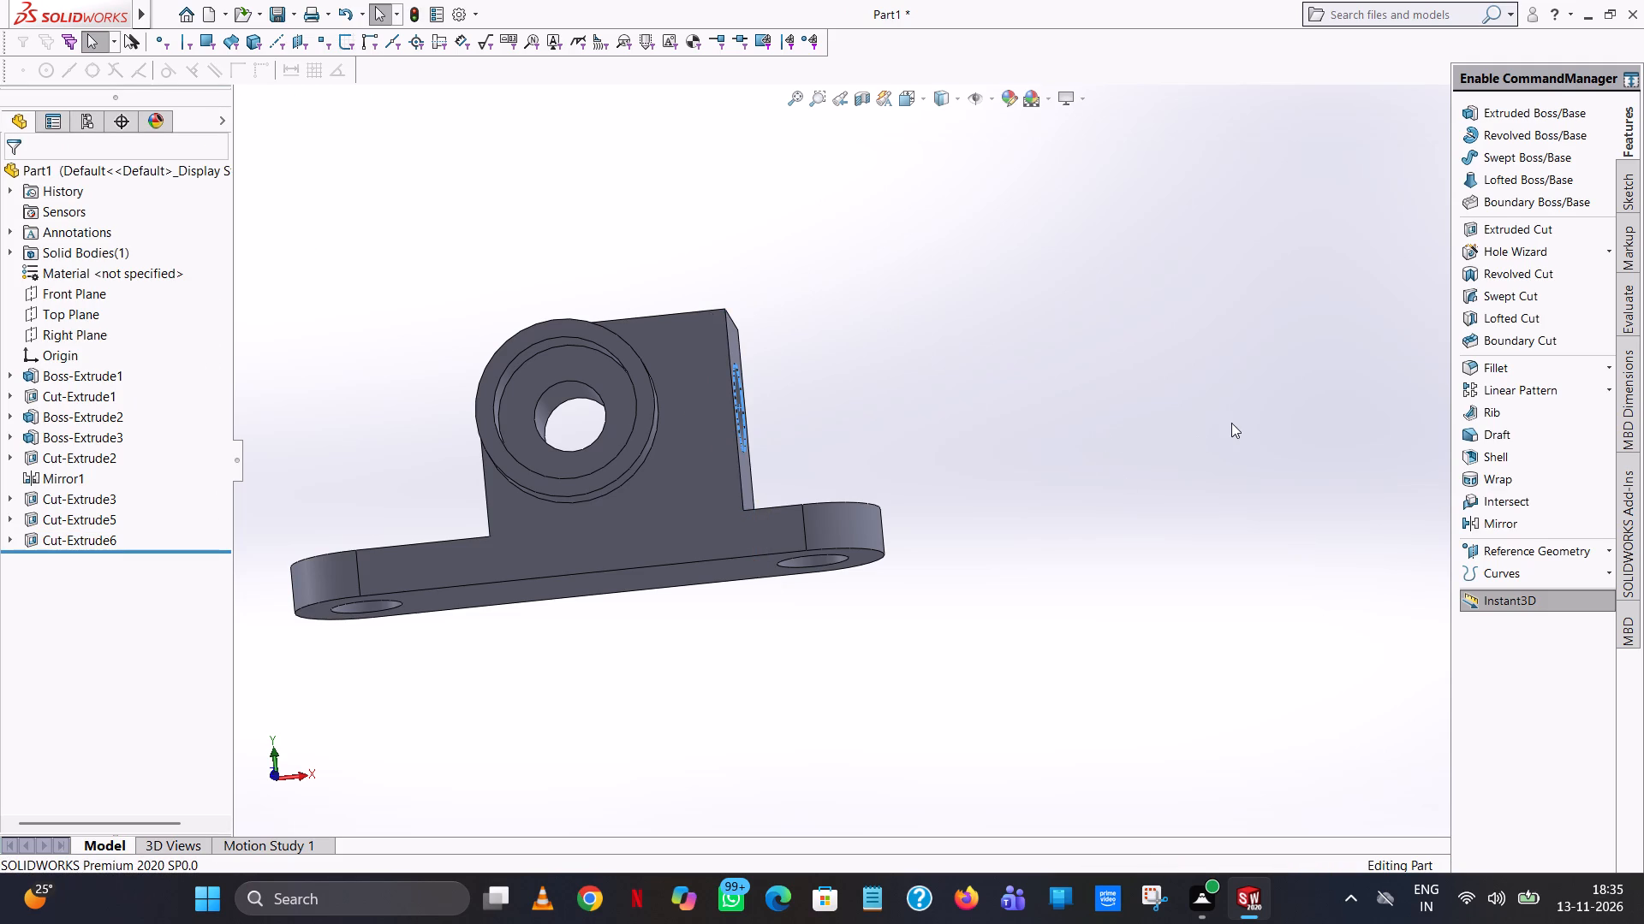
# Start an Extruded Cut sketch on the floor of the end-face circular recess and draw a concentric circle of 5 mm radius.
pyautogui.scroll(-1, 1234, 419)
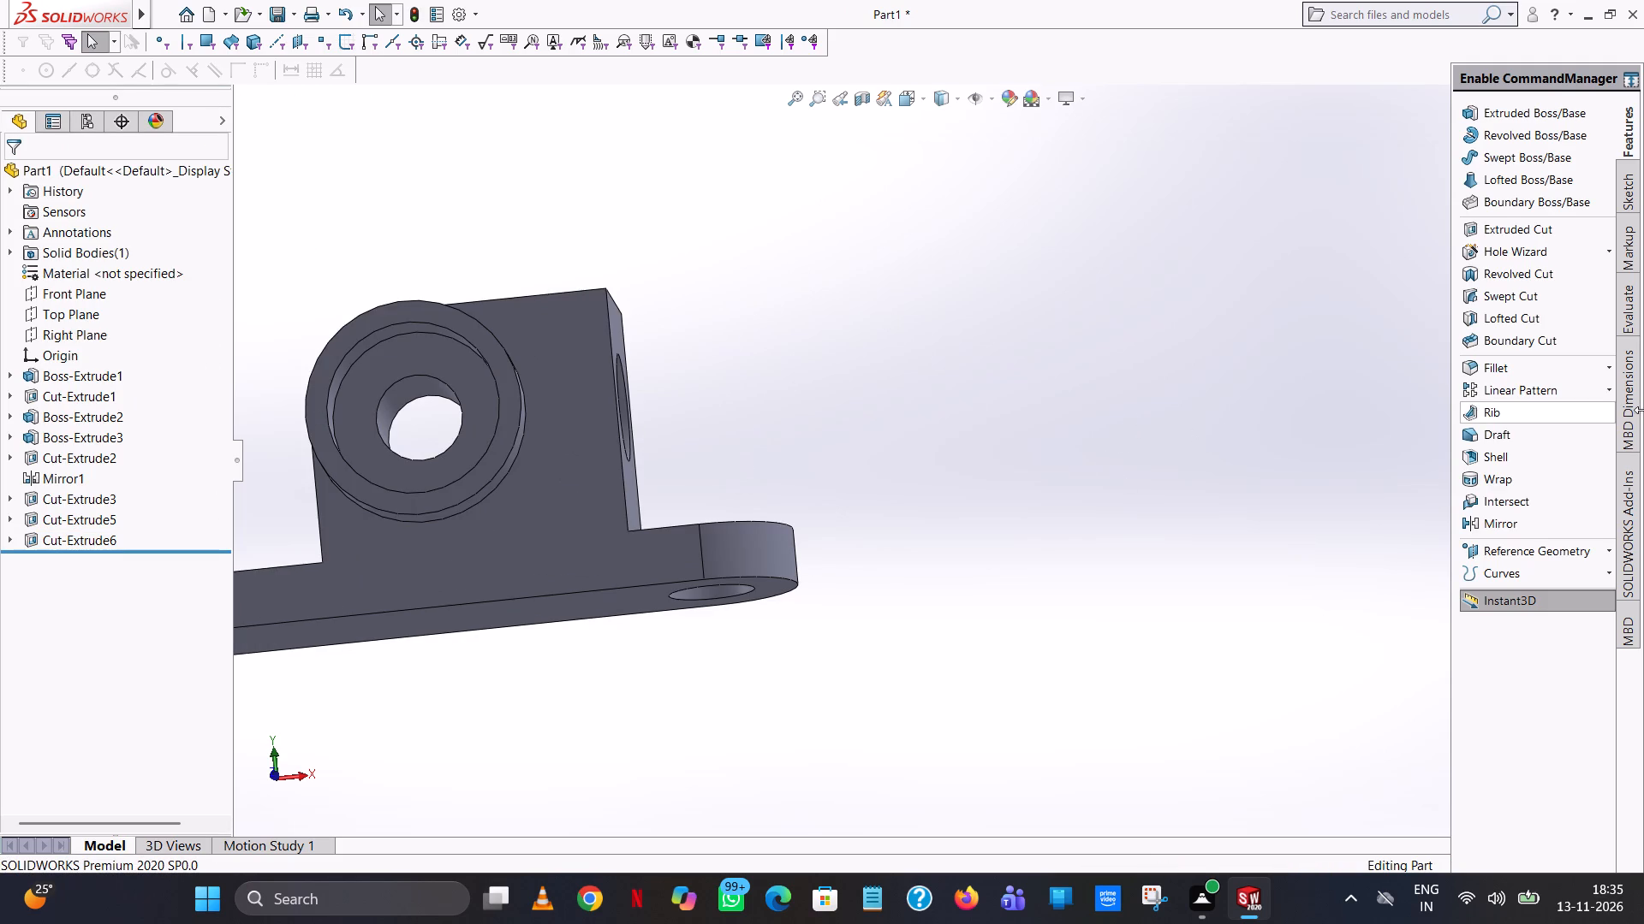
pyautogui.moveTo(1077, 404); pyautogui.dragTo(931, 439, button='middle')
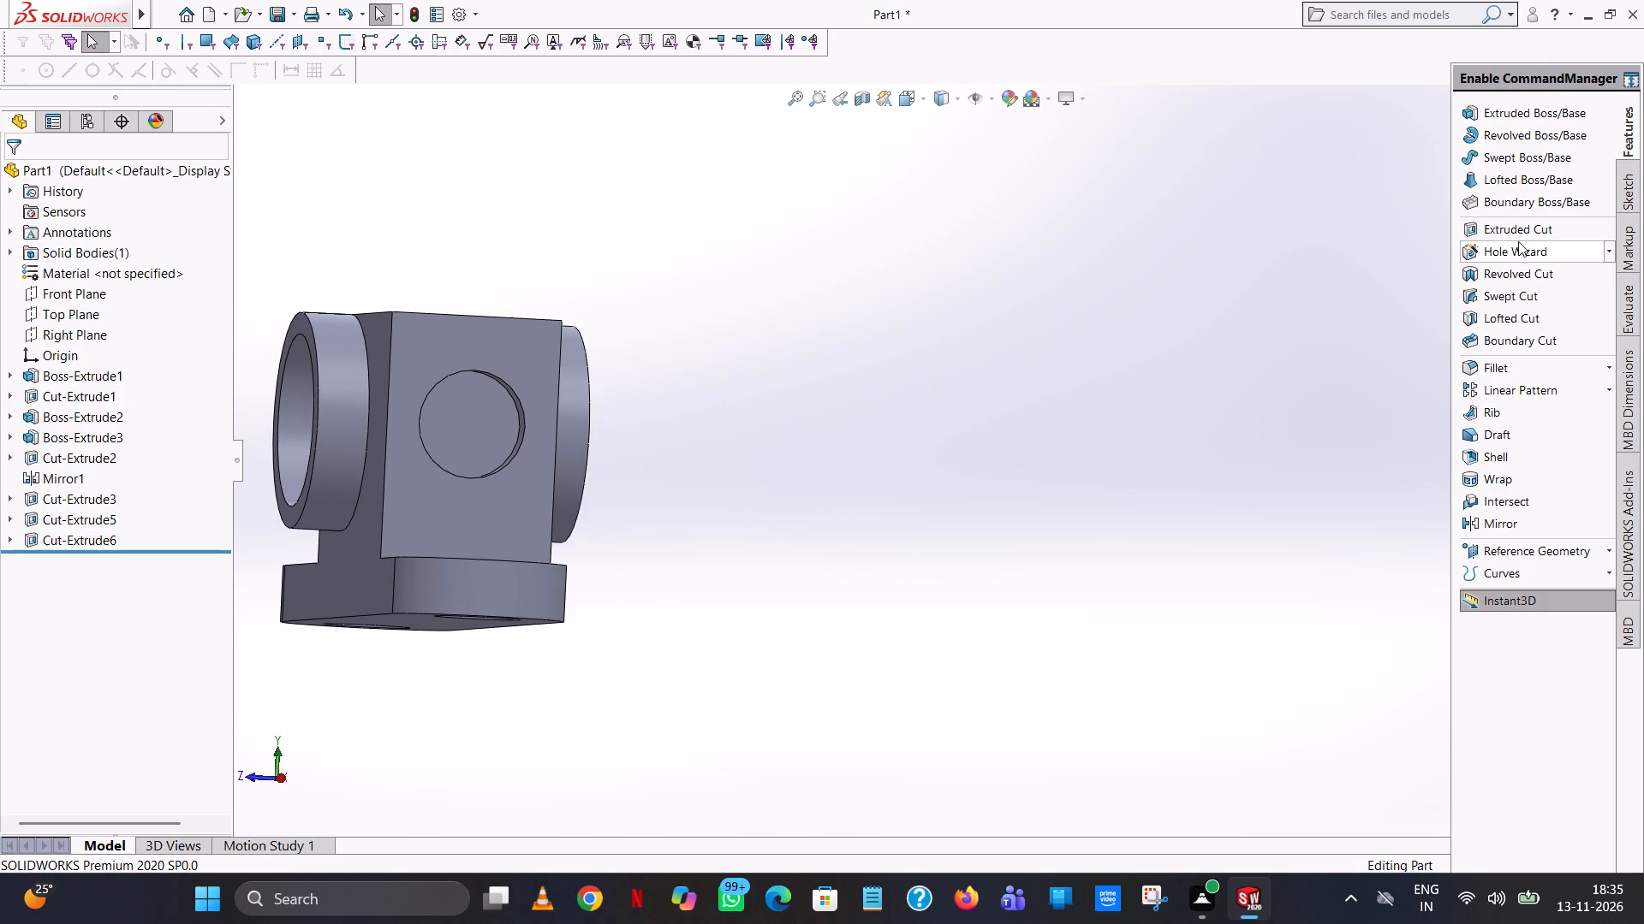
pyautogui.click(1518, 241)
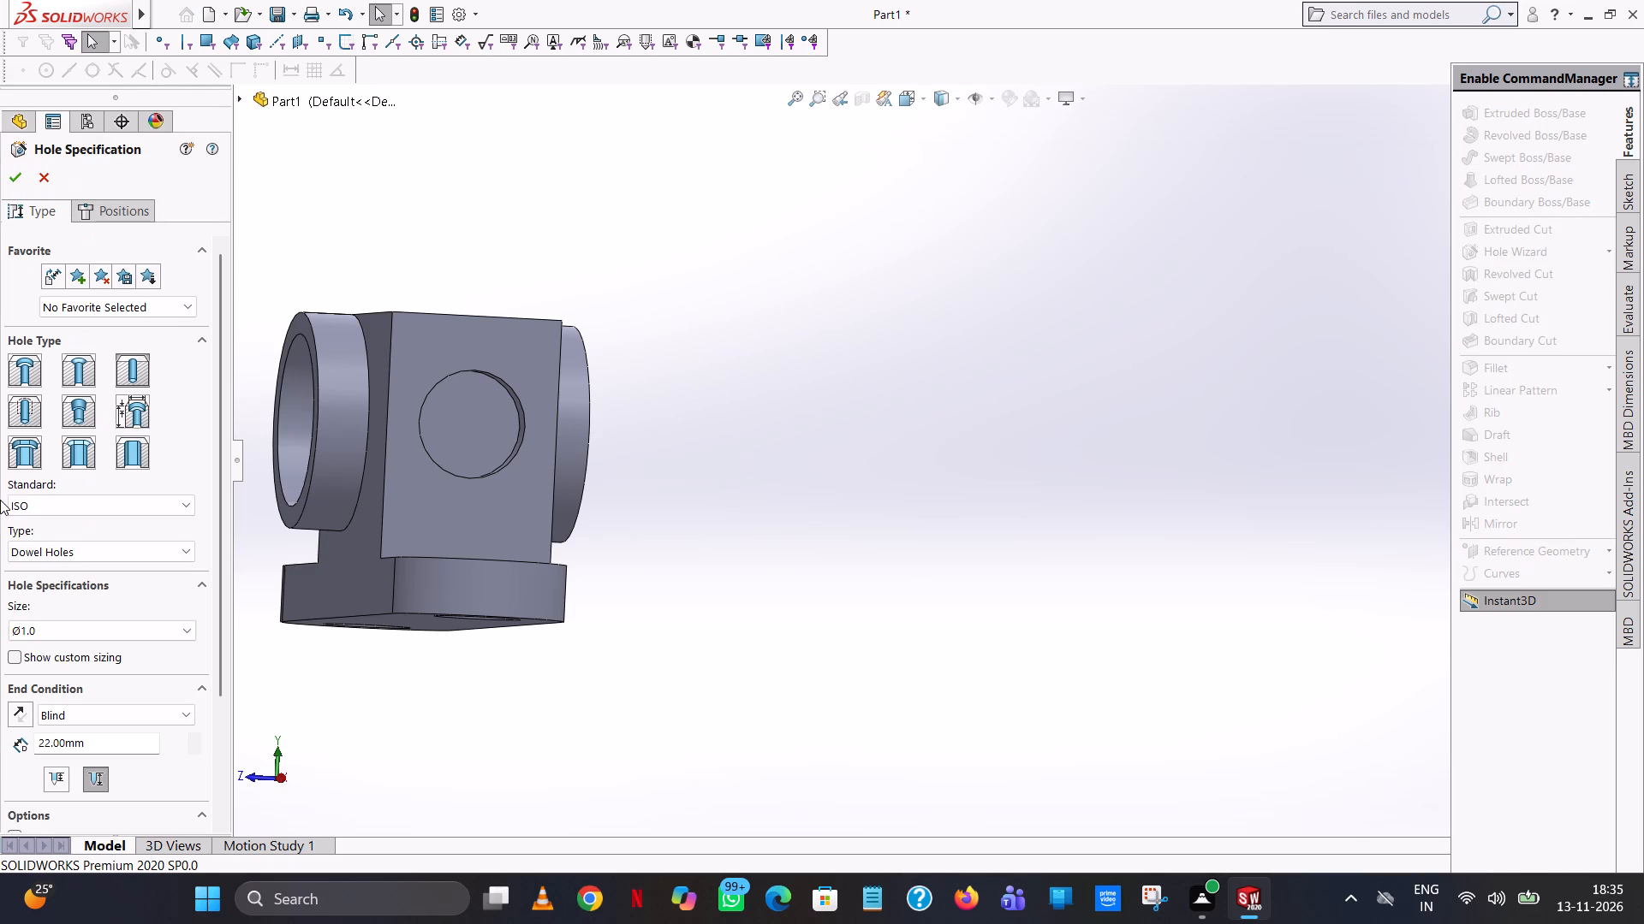
pyautogui.click(48, 167)
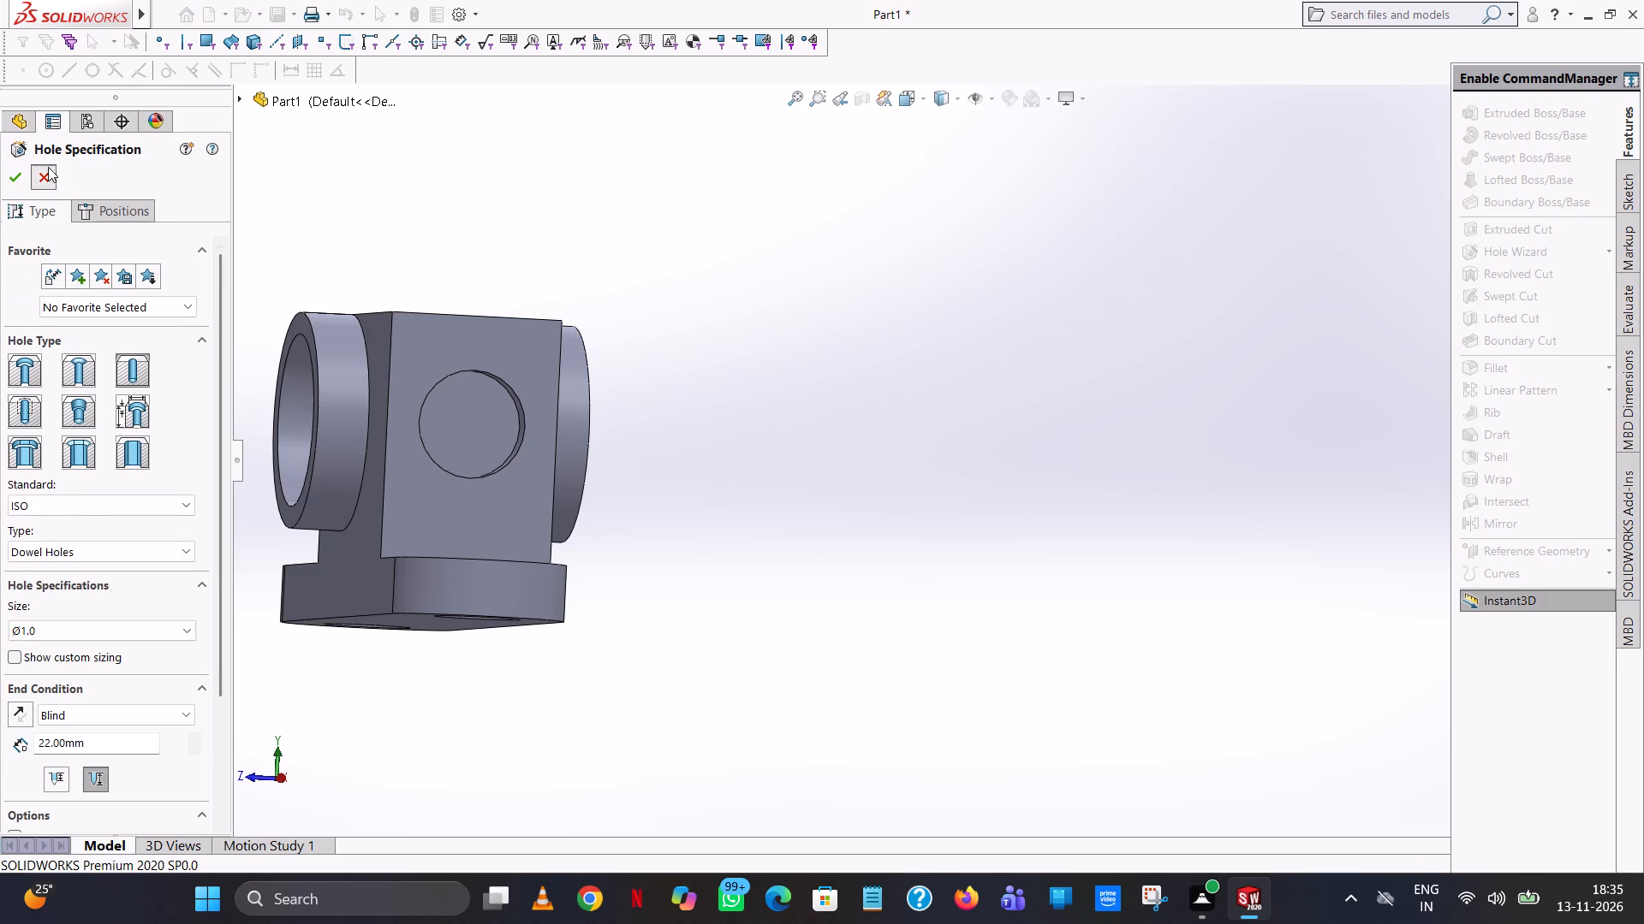
pyautogui.click(1501, 228)
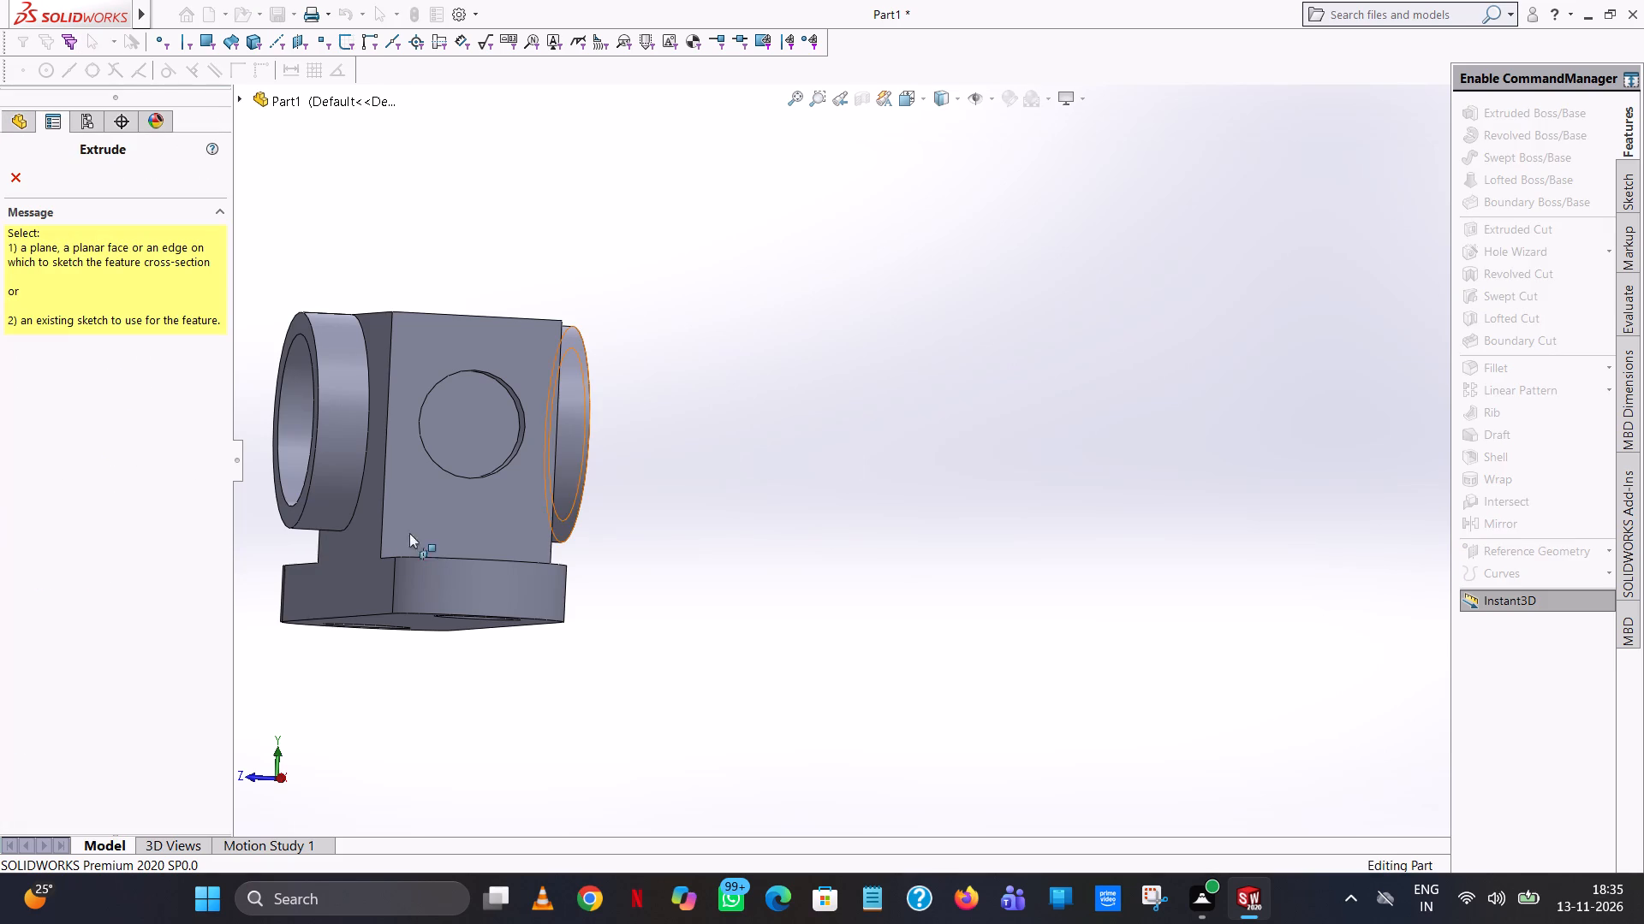
pyautogui.click(485, 435)
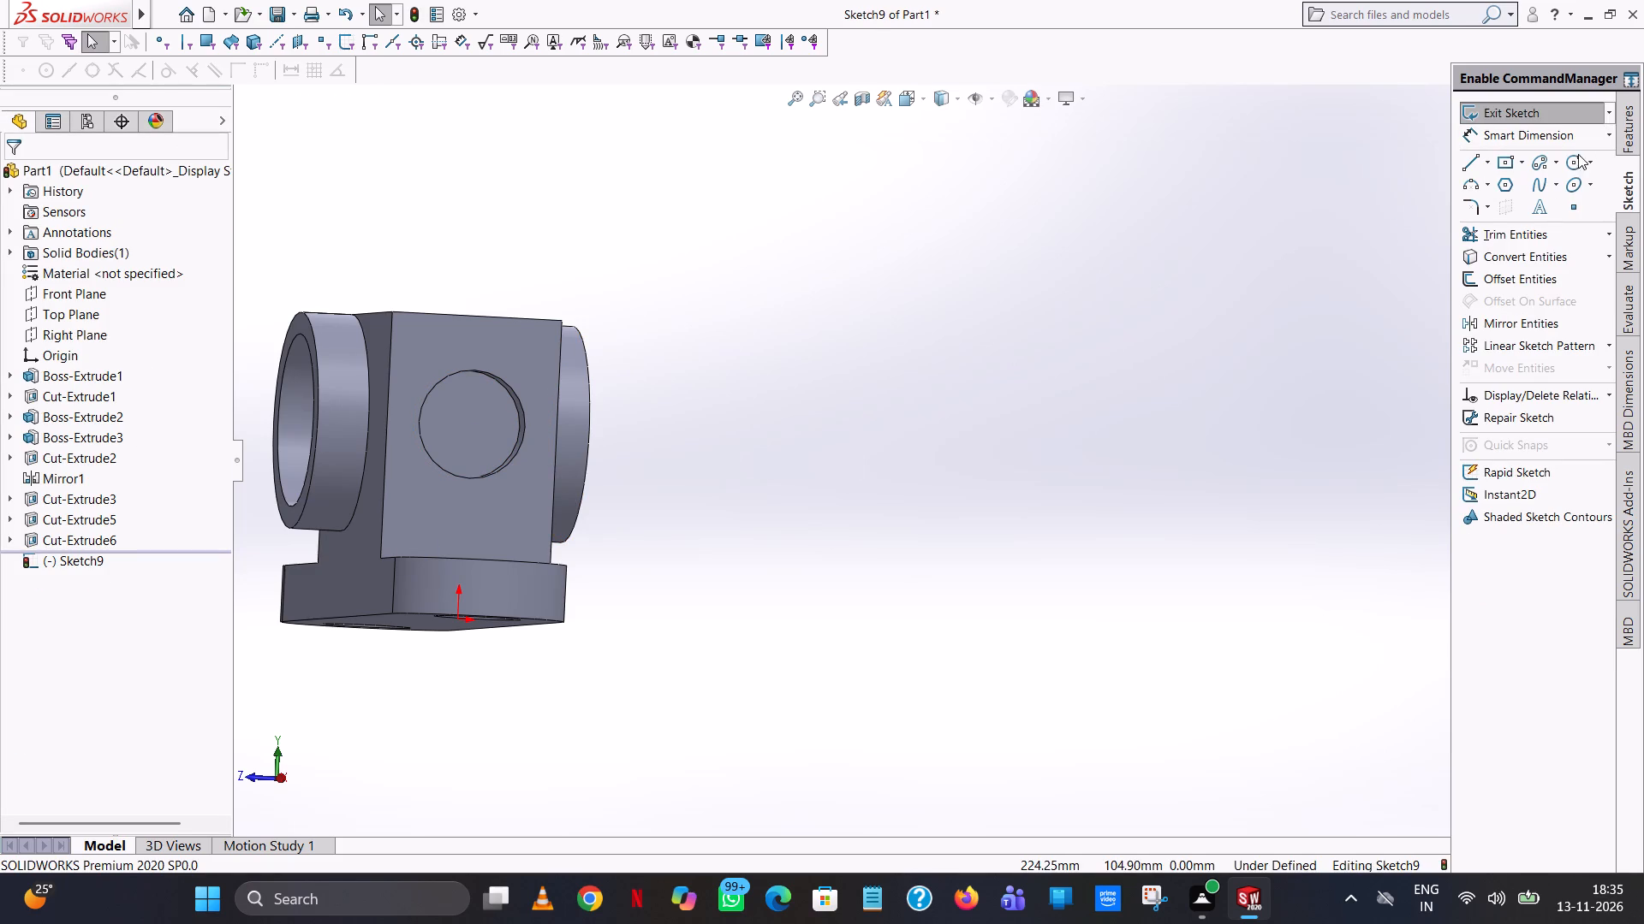
pyautogui.click(1573, 159)
pyautogui.moveTo(533, 458); pyautogui.dragTo(497, 474, button='middle')
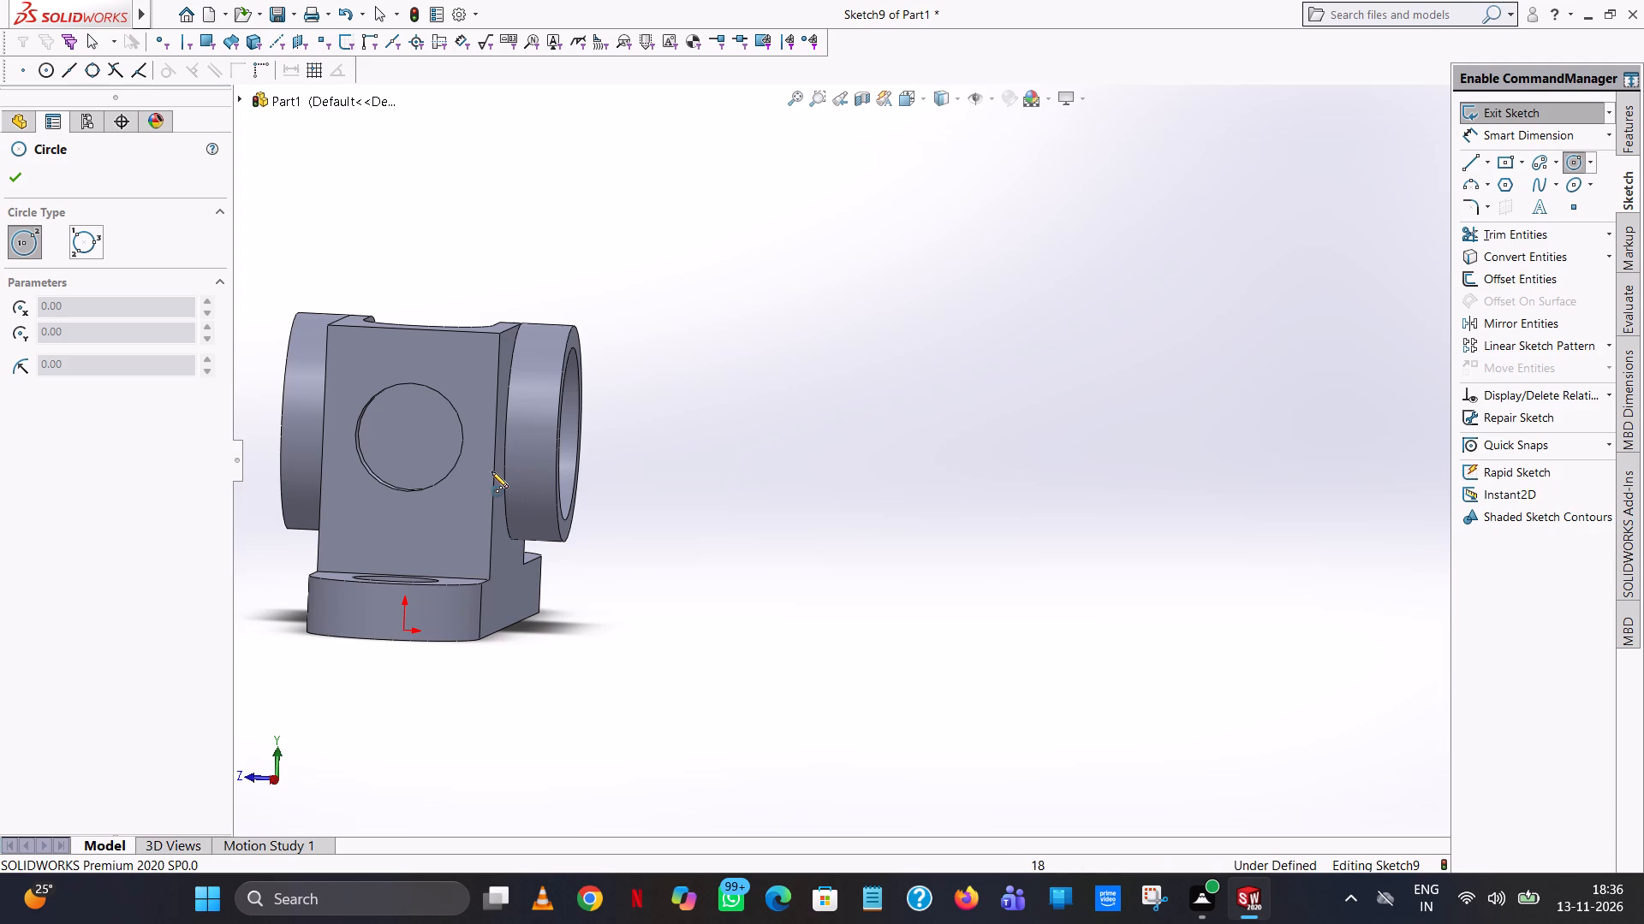
pyautogui.click(412, 435)
pyautogui.click(432, 406)
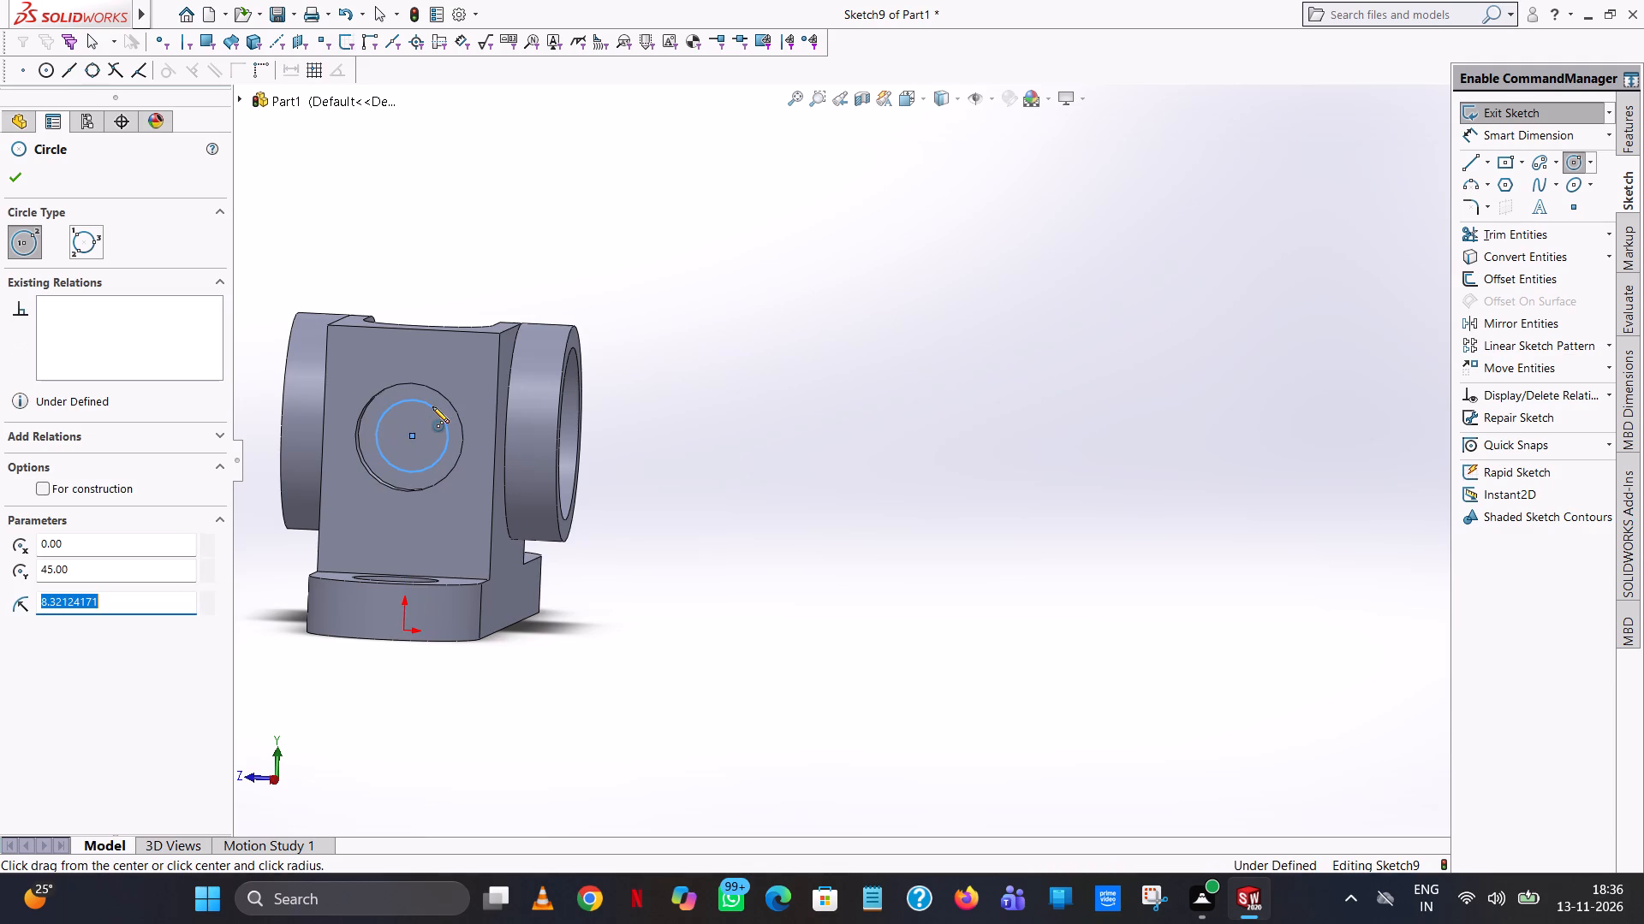
pyautogui.press('5')
pyautogui.press('Return')
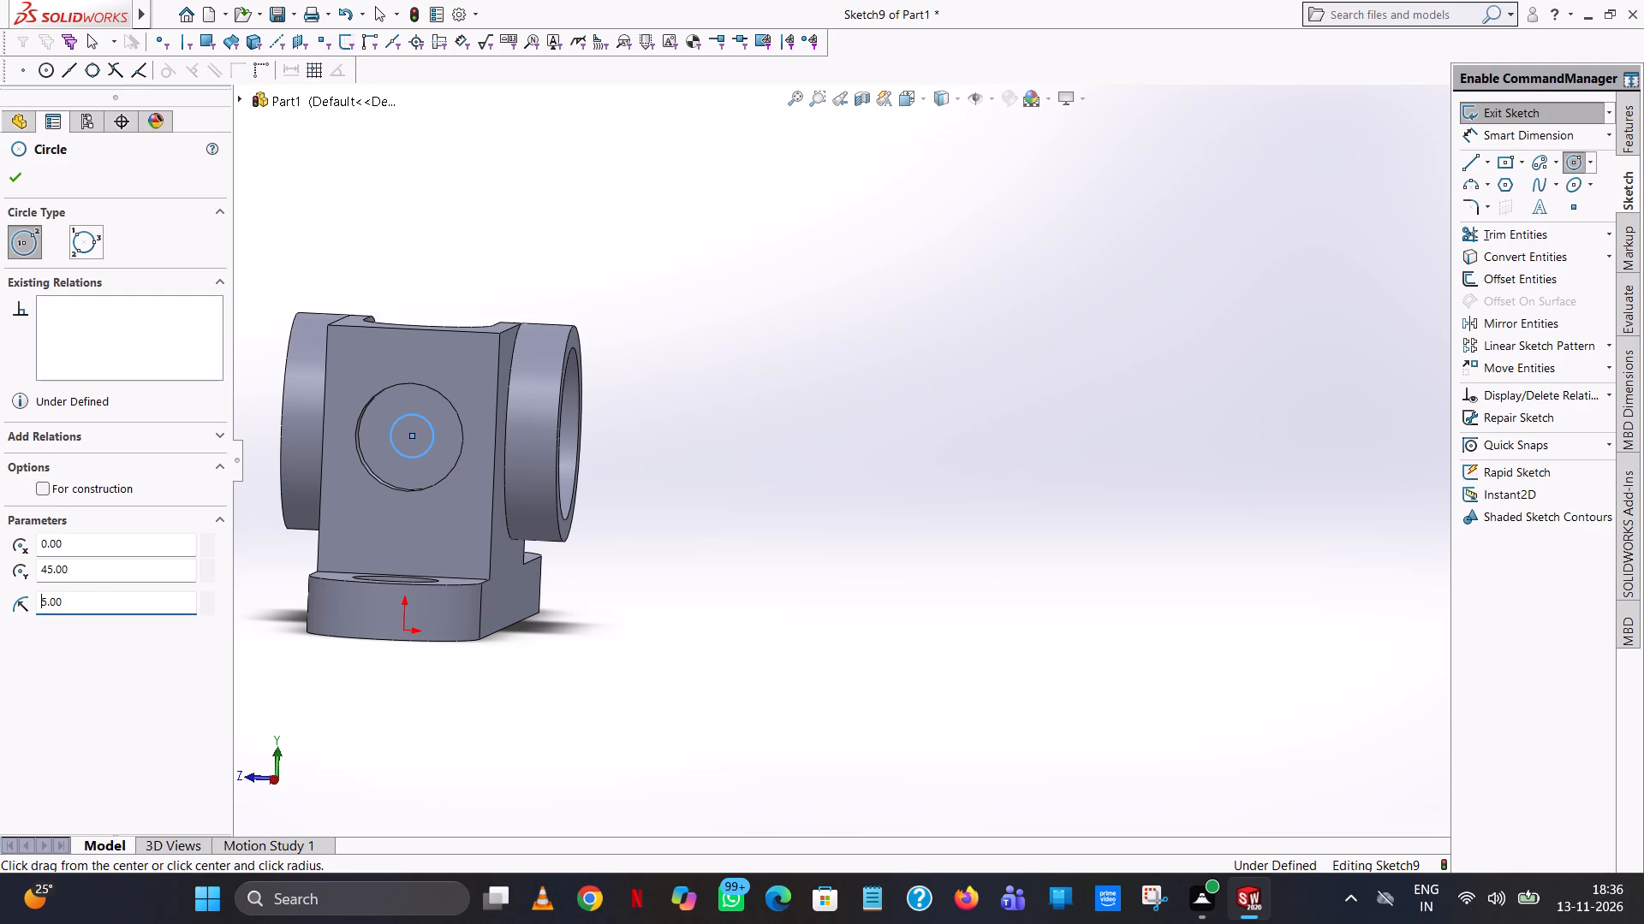
pyautogui.click(14, 171)
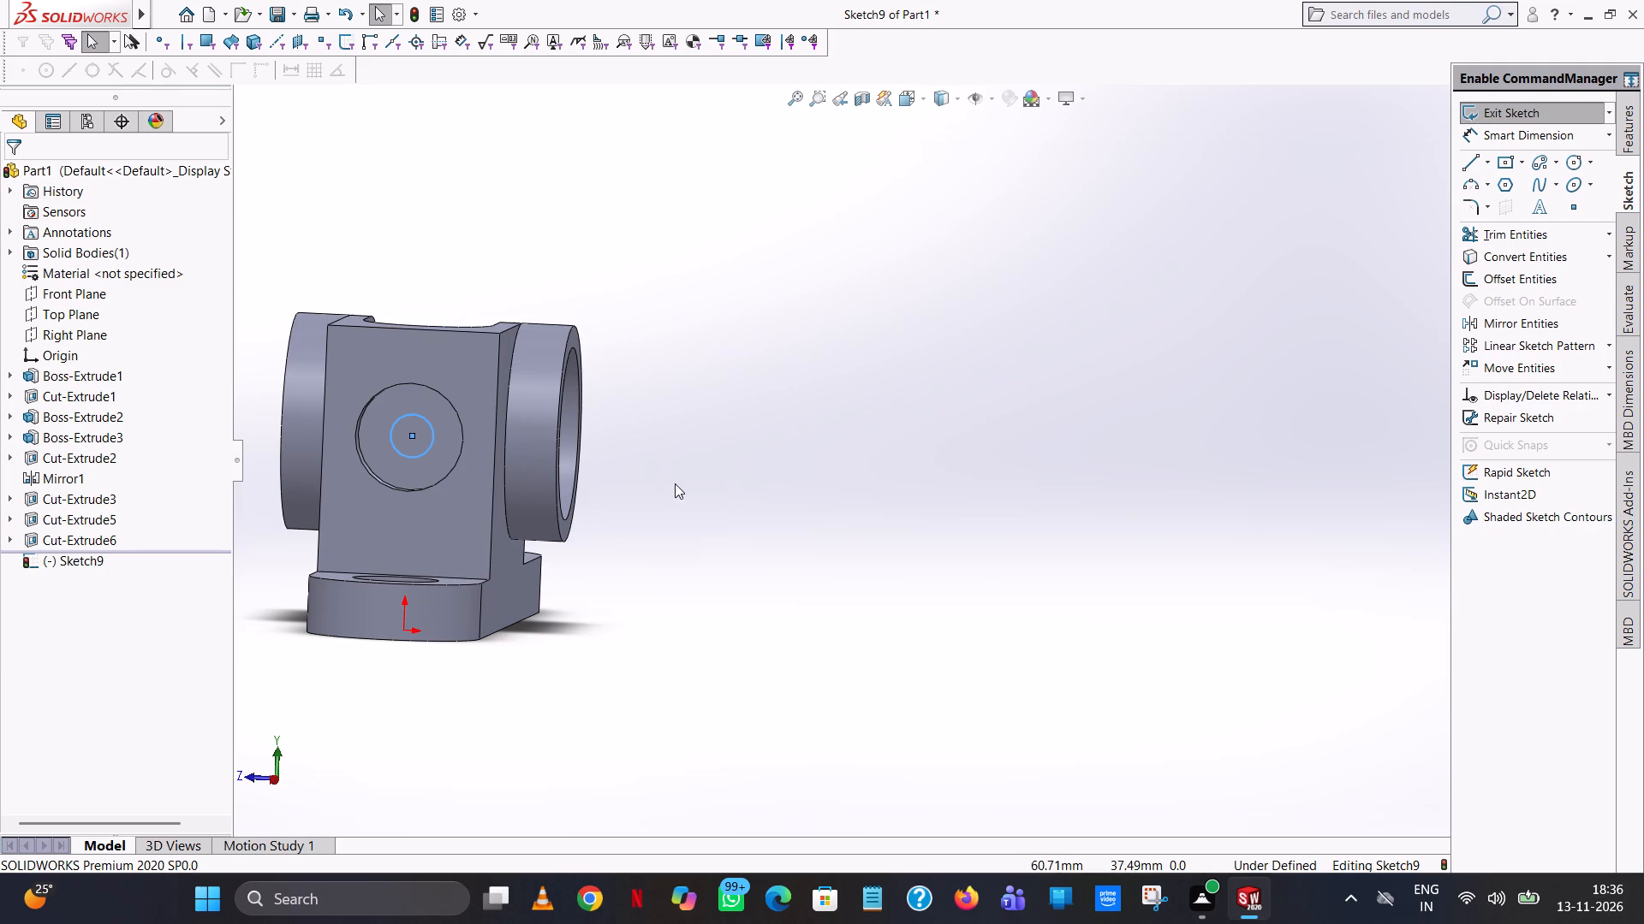
# Dimension the small circle's diameter, accepting the drawn size of 10 mm.
pyautogui.moveTo(680, 487); pyautogui.dragTo(1005, 549, button='middle')
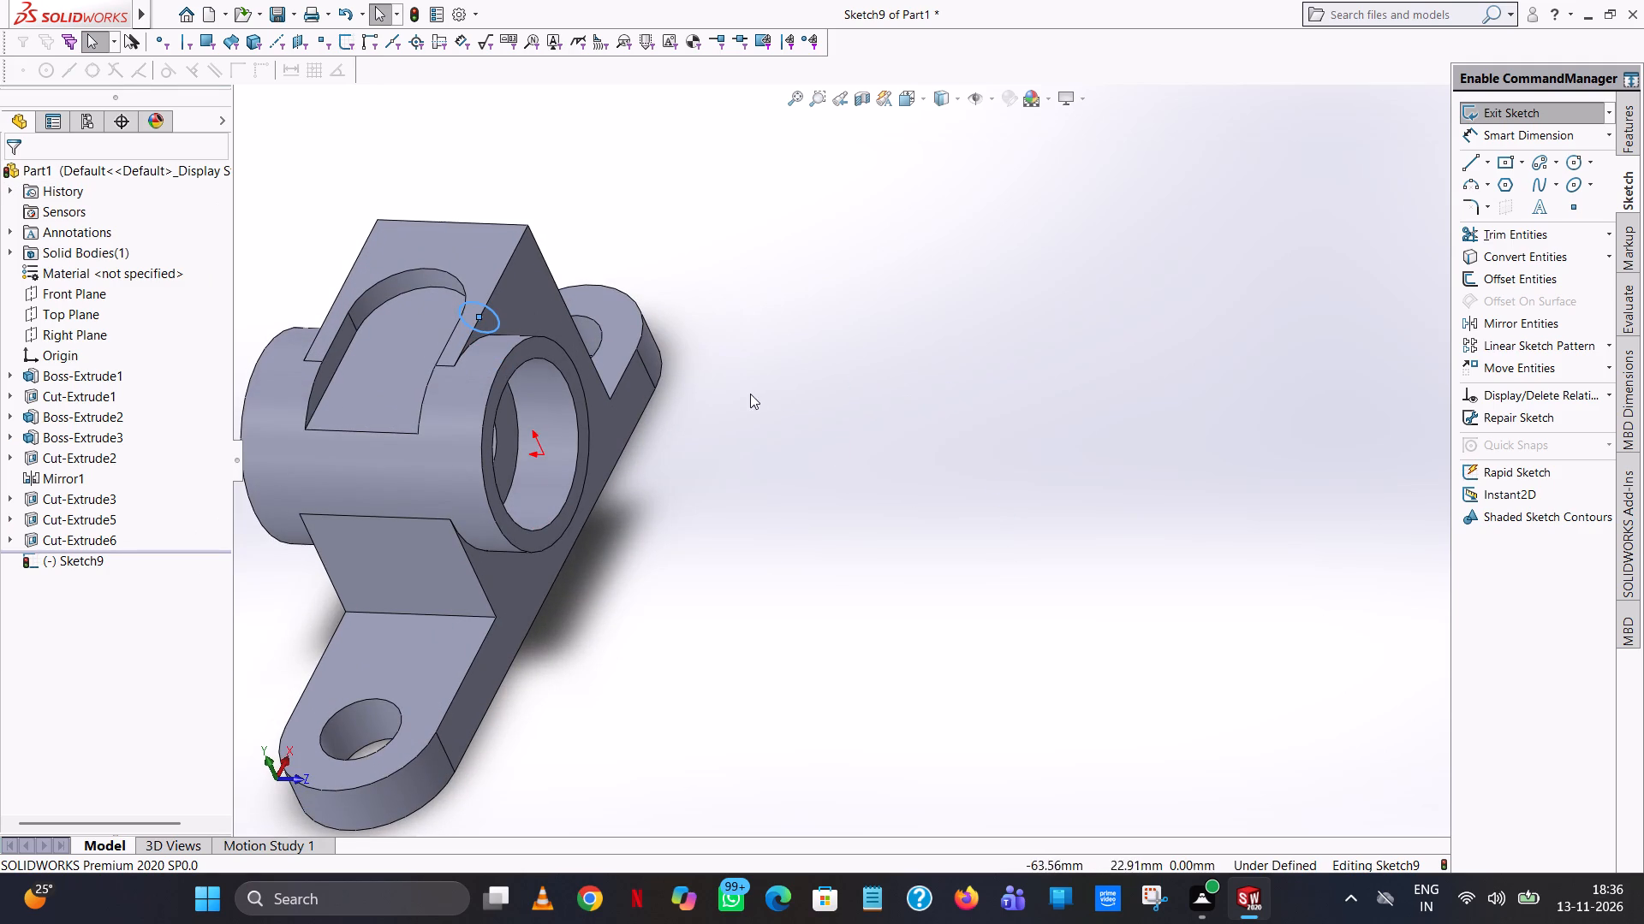
pyautogui.click(753, 394)
pyautogui.moveTo(742, 286); pyautogui.dragTo(672, 638, button='middle')
pyautogui.click(1558, 137)
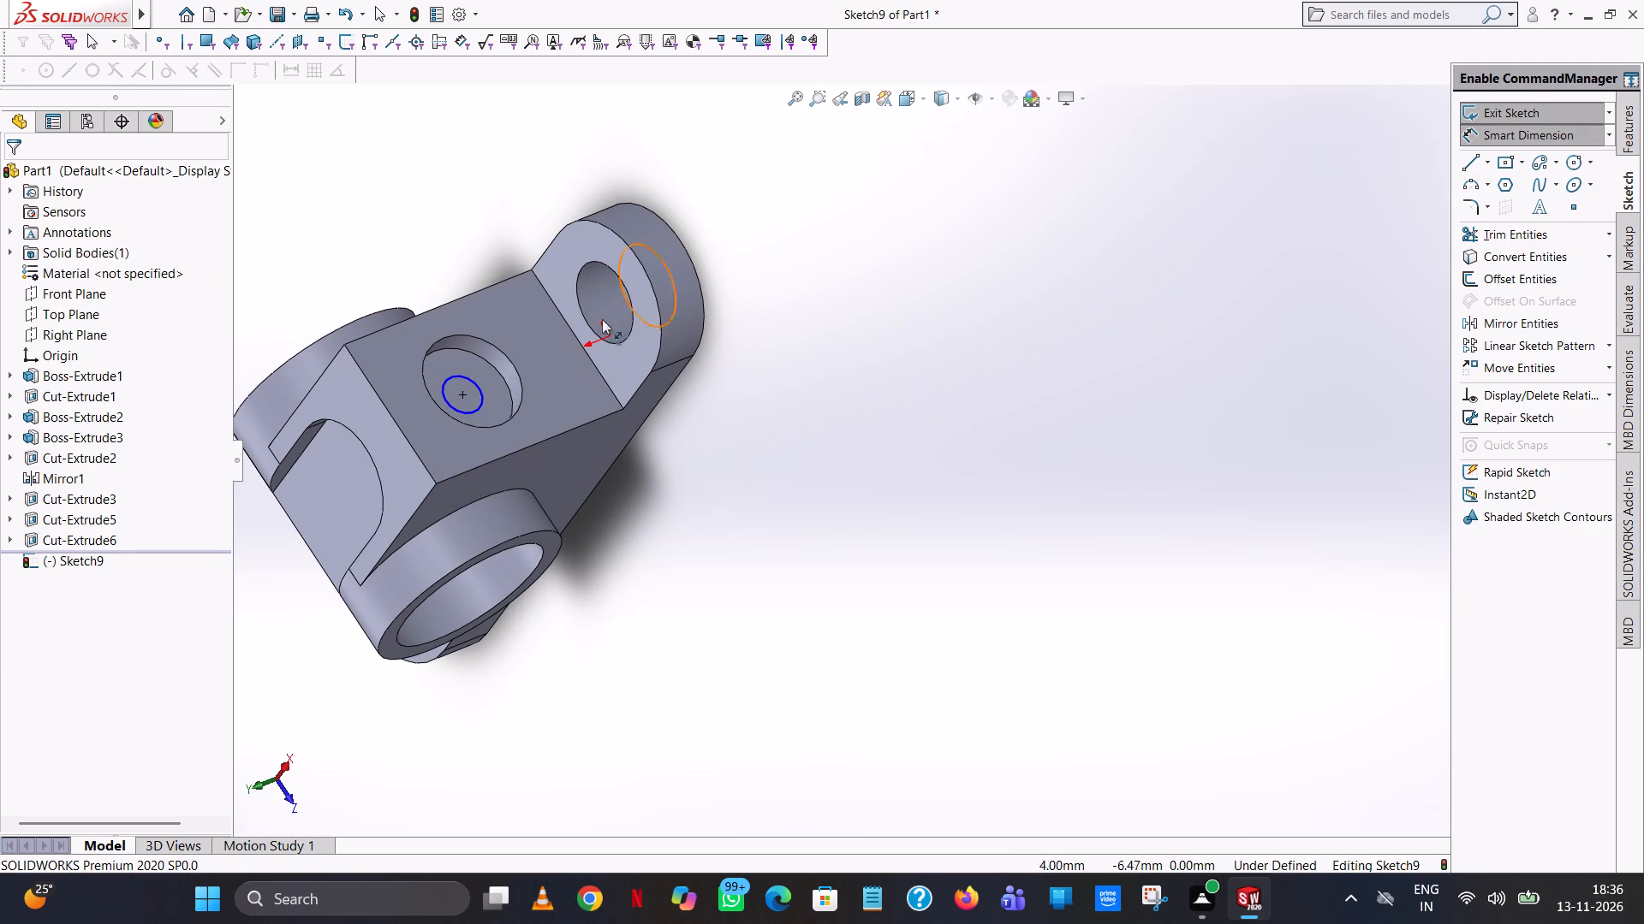
pyautogui.click(483, 395)
pyautogui.click(962, 410)
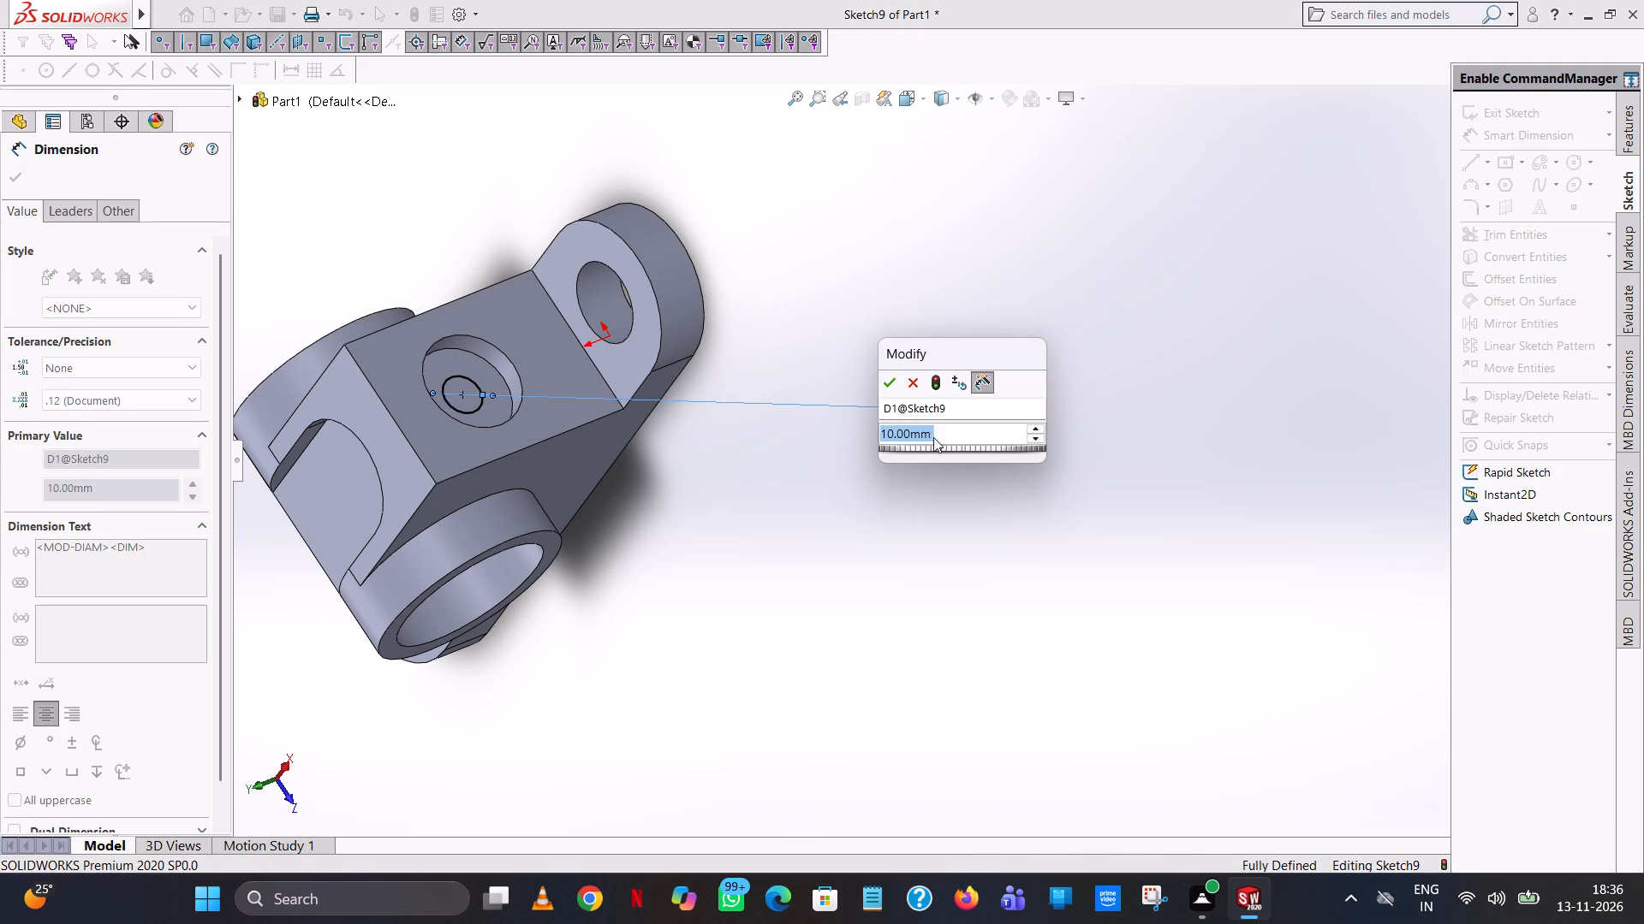
pyautogui.click(892, 387)
pyautogui.click(1042, 294)
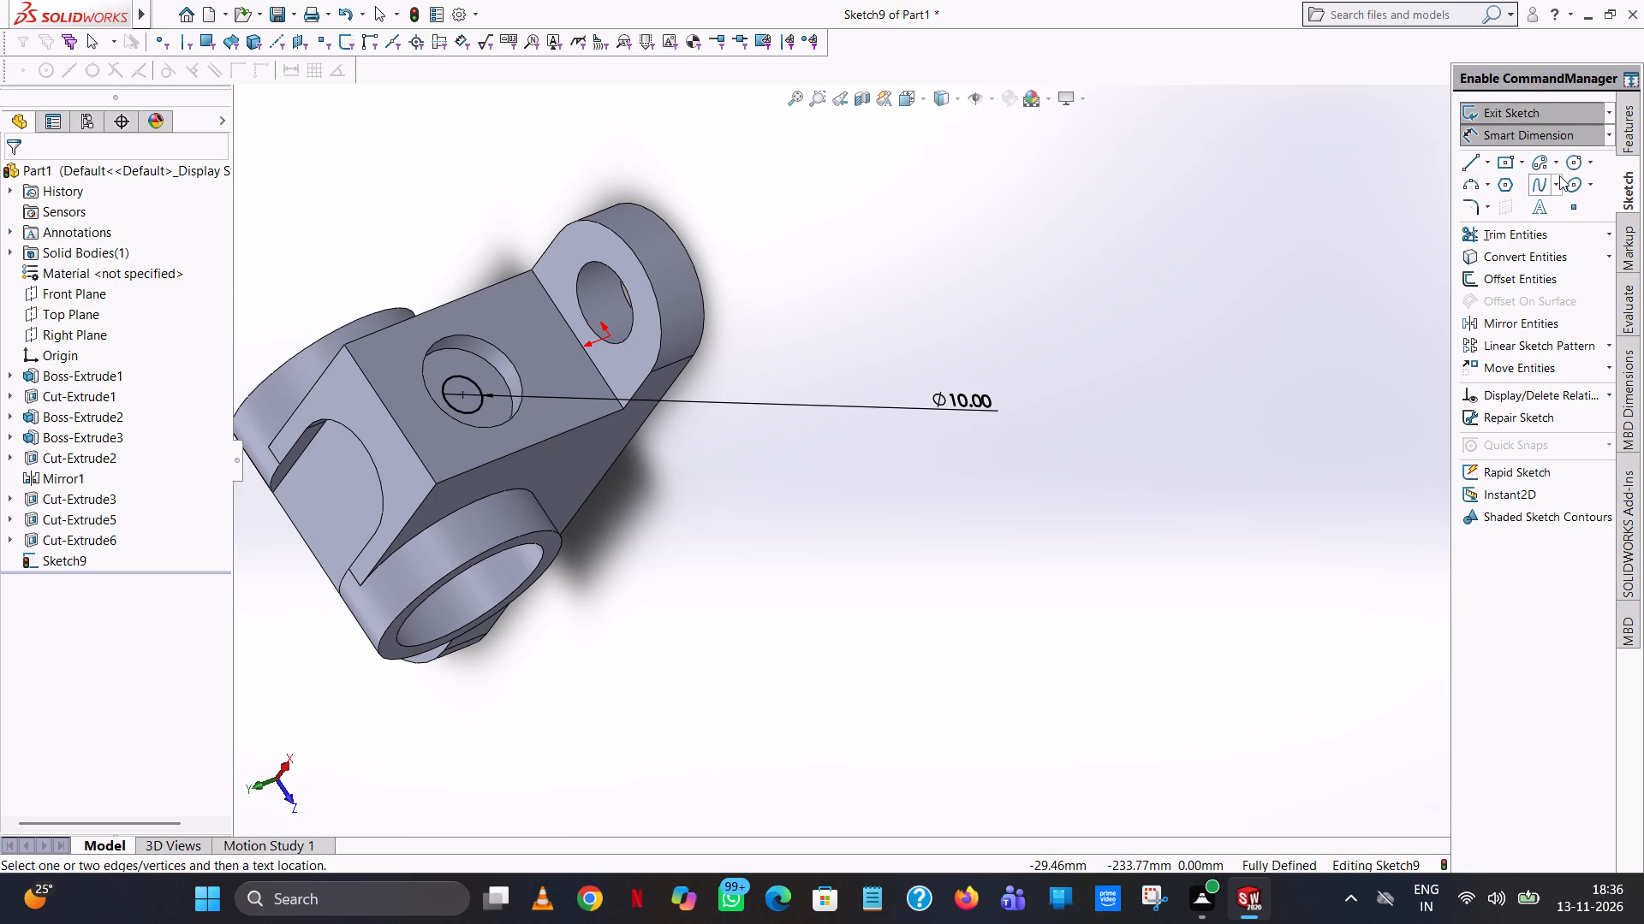
# Cut the small circle blind from the recess floor, deep enough to break into the central bearing bore.
pyautogui.click(1624, 135)
pyautogui.click(1480, 222)
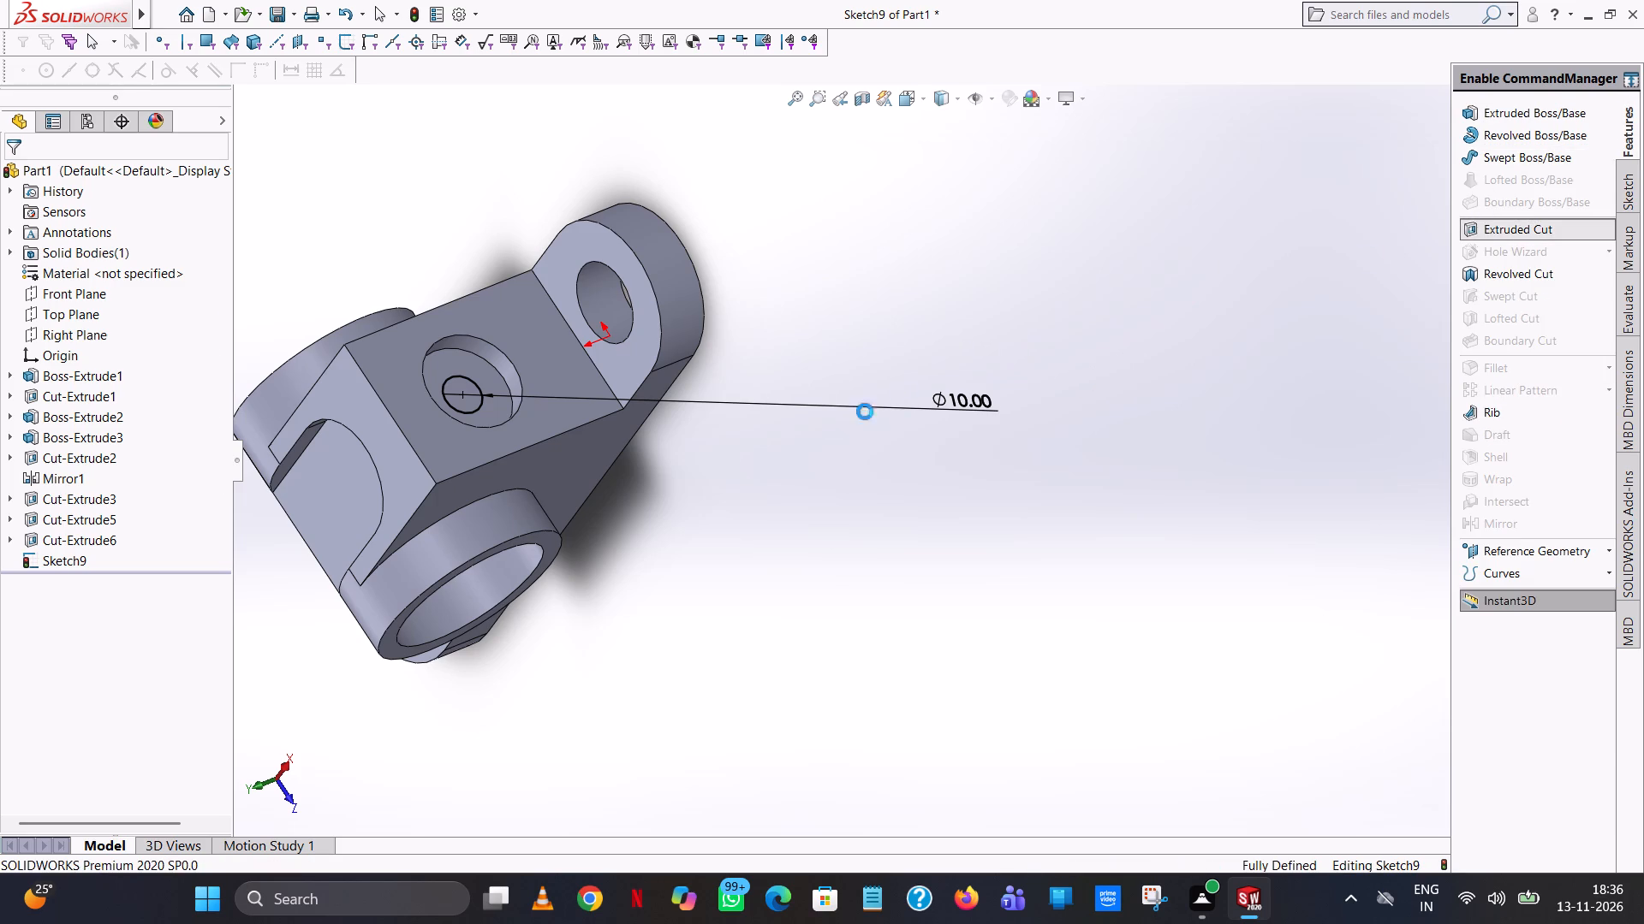
pyautogui.moveTo(821, 419); pyautogui.dragTo(765, 98, button='middle')
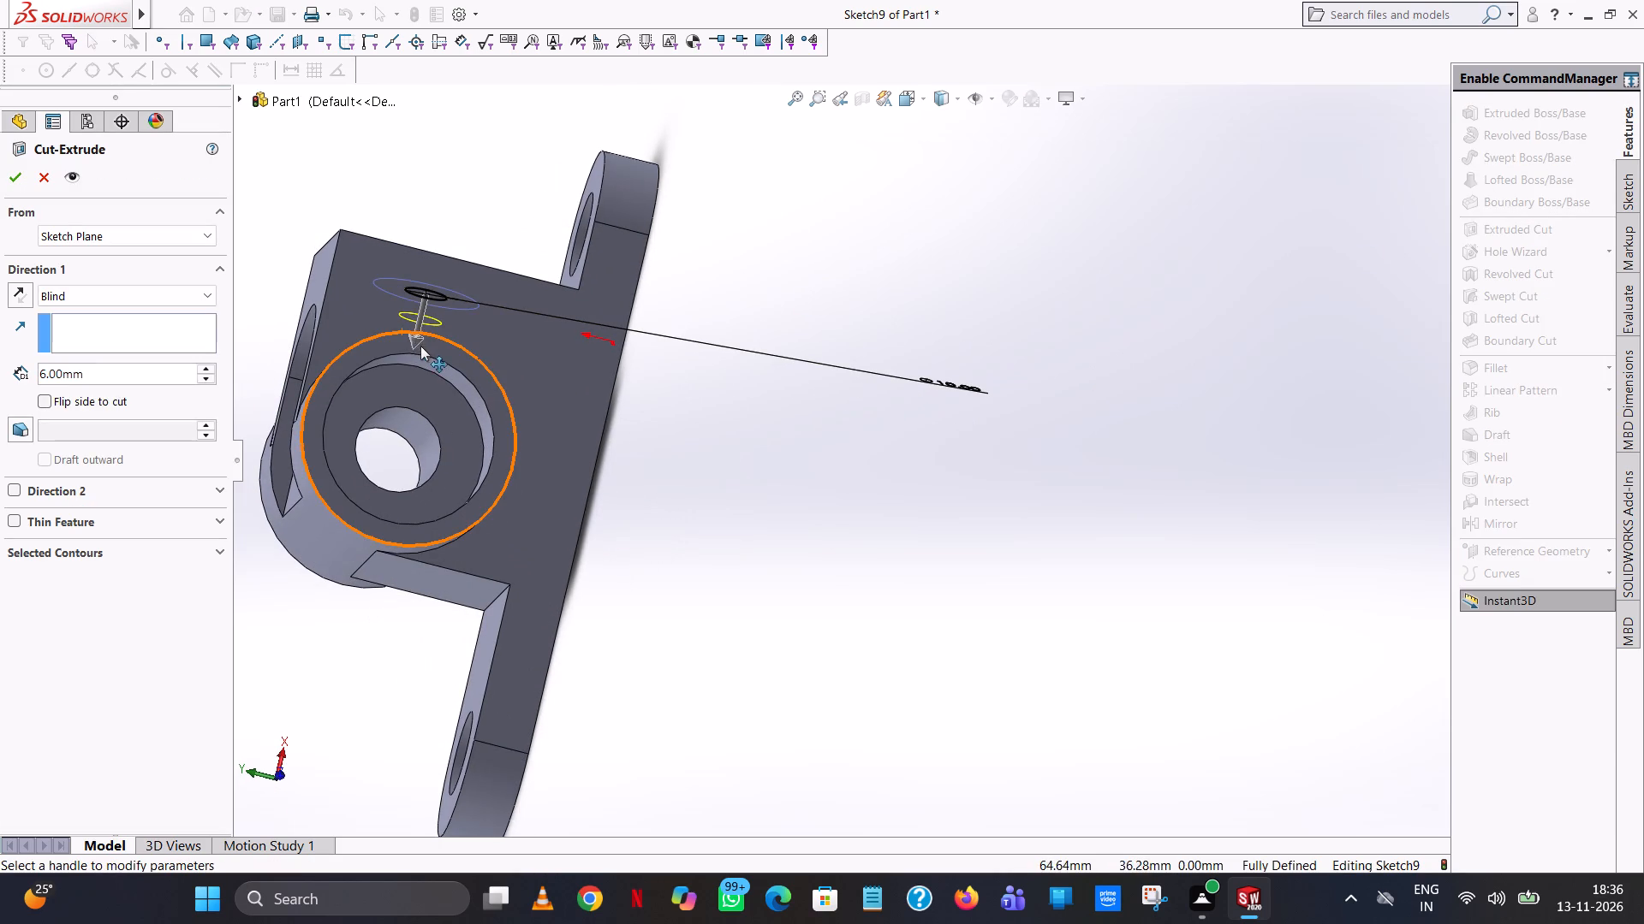
pyautogui.moveTo(418, 337); pyautogui.dragTo(408, 440)
pyautogui.click(24, 177)
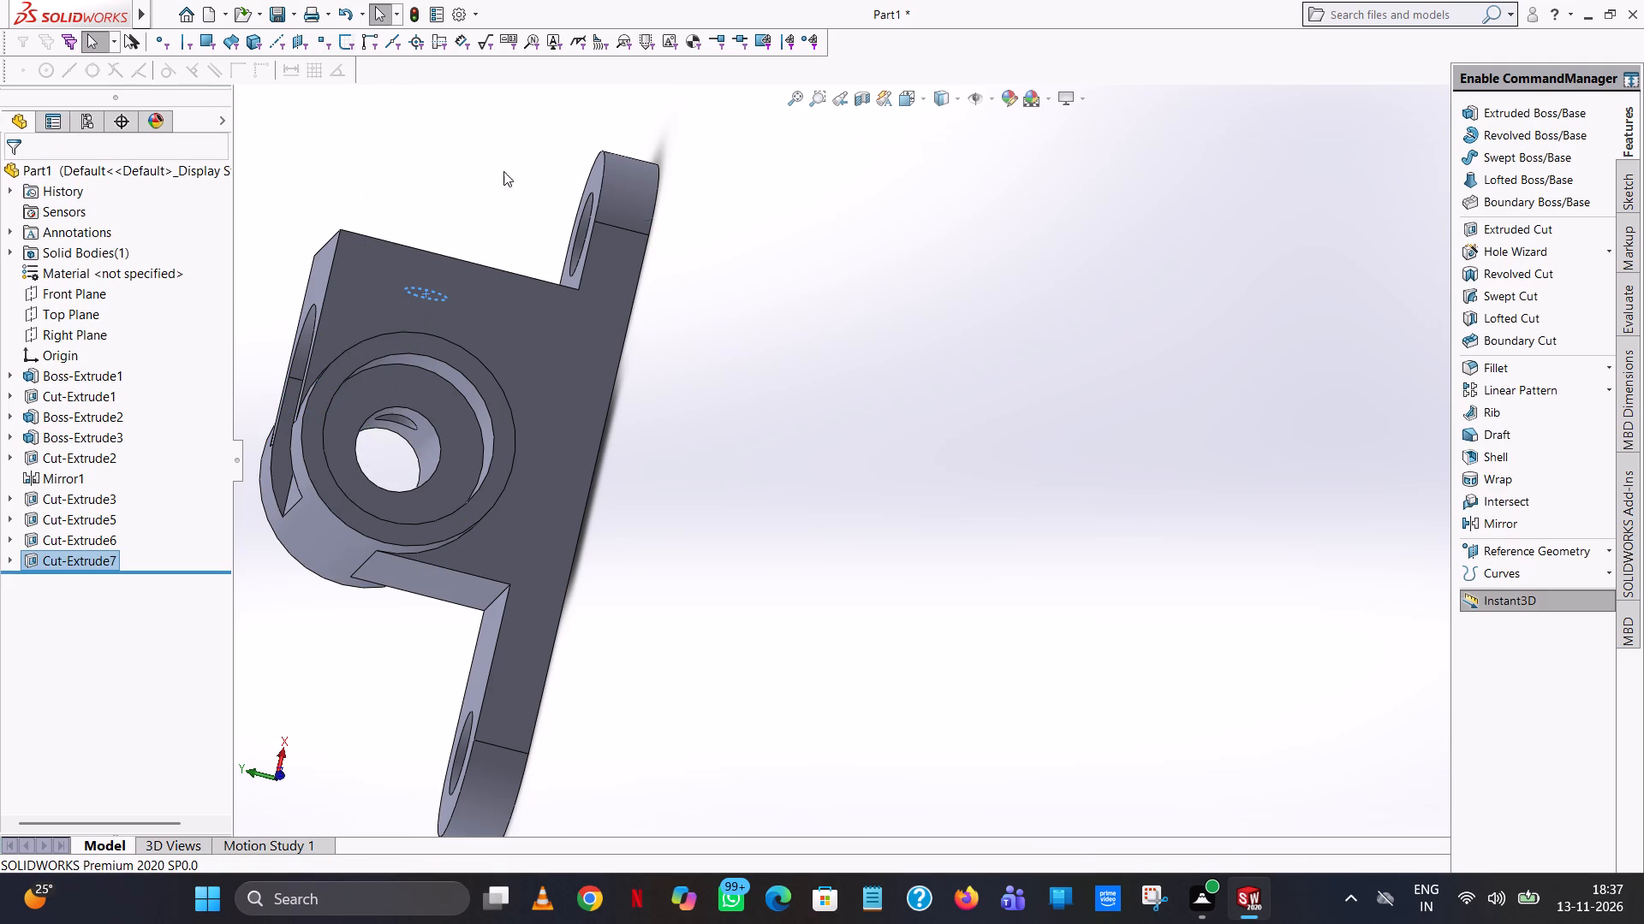
# Start a constant-size Fillet on the pedestal.
pyautogui.click(1525, 370)
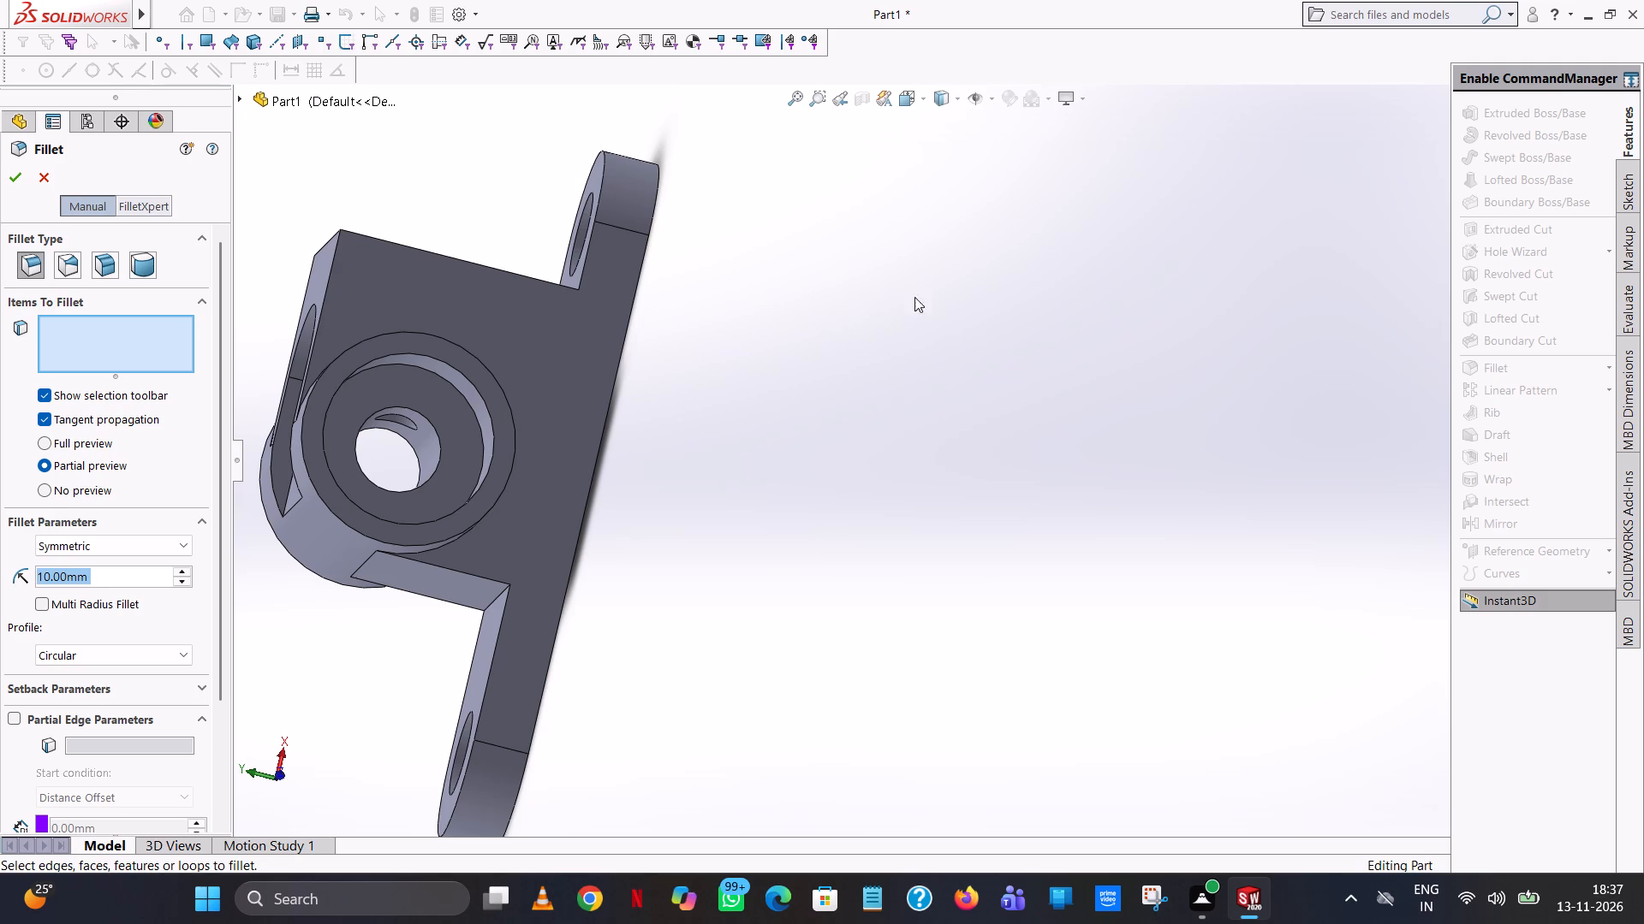
pyautogui.moveTo(715, 439); pyautogui.dragTo(814, 560, button='middle')
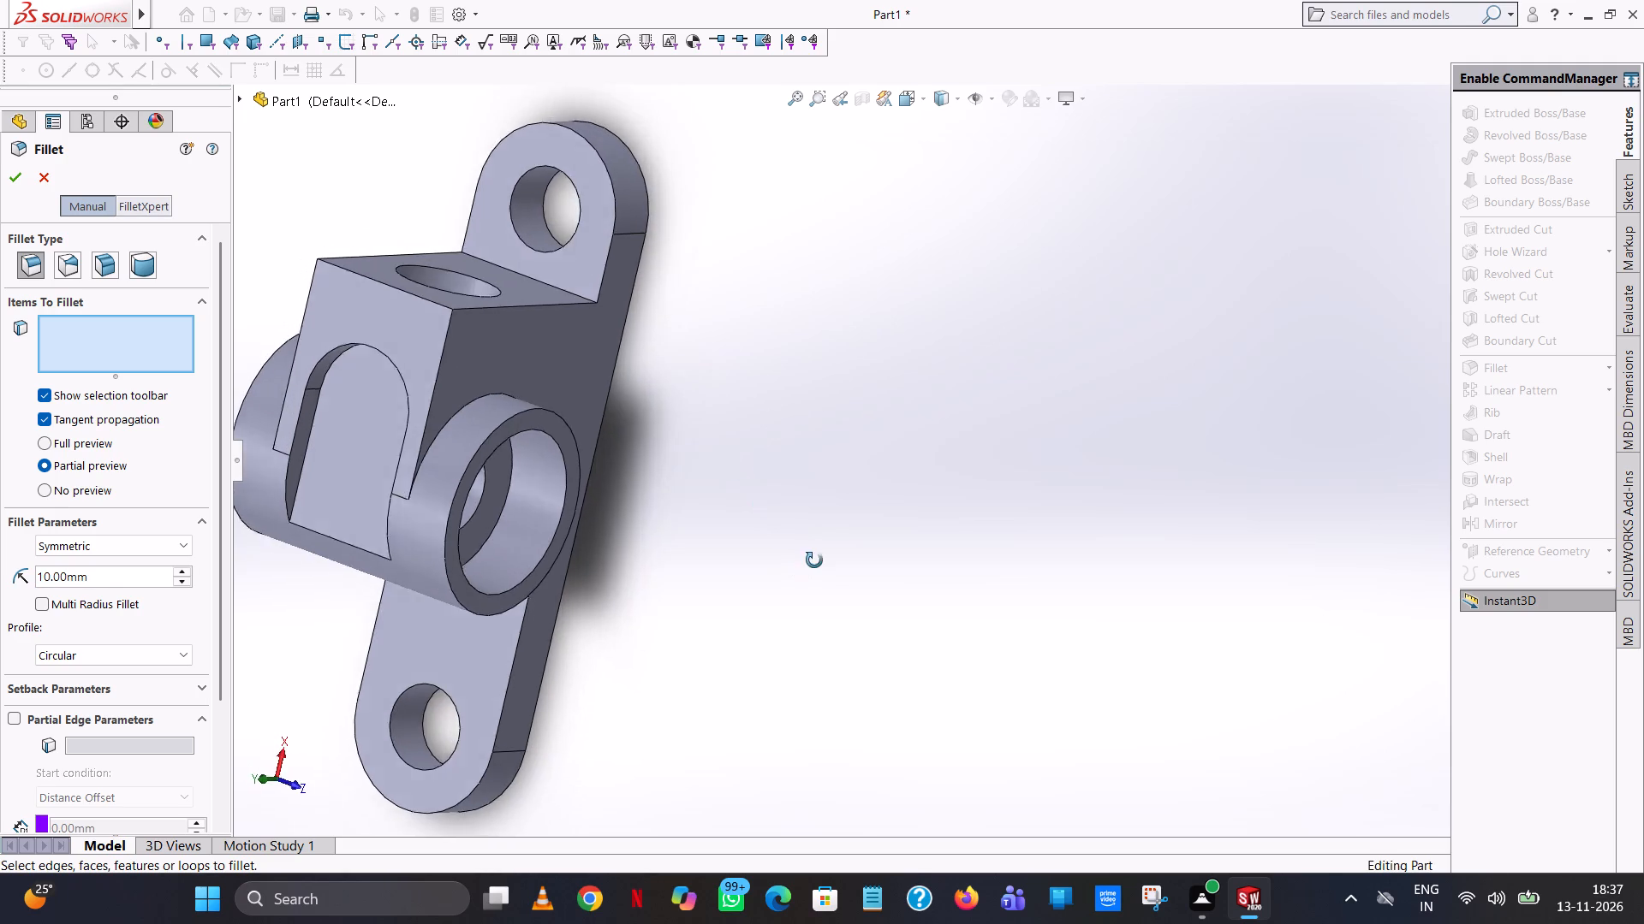
pyautogui.moveTo(814, 560); pyautogui.dragTo(847, 513, button='middle')
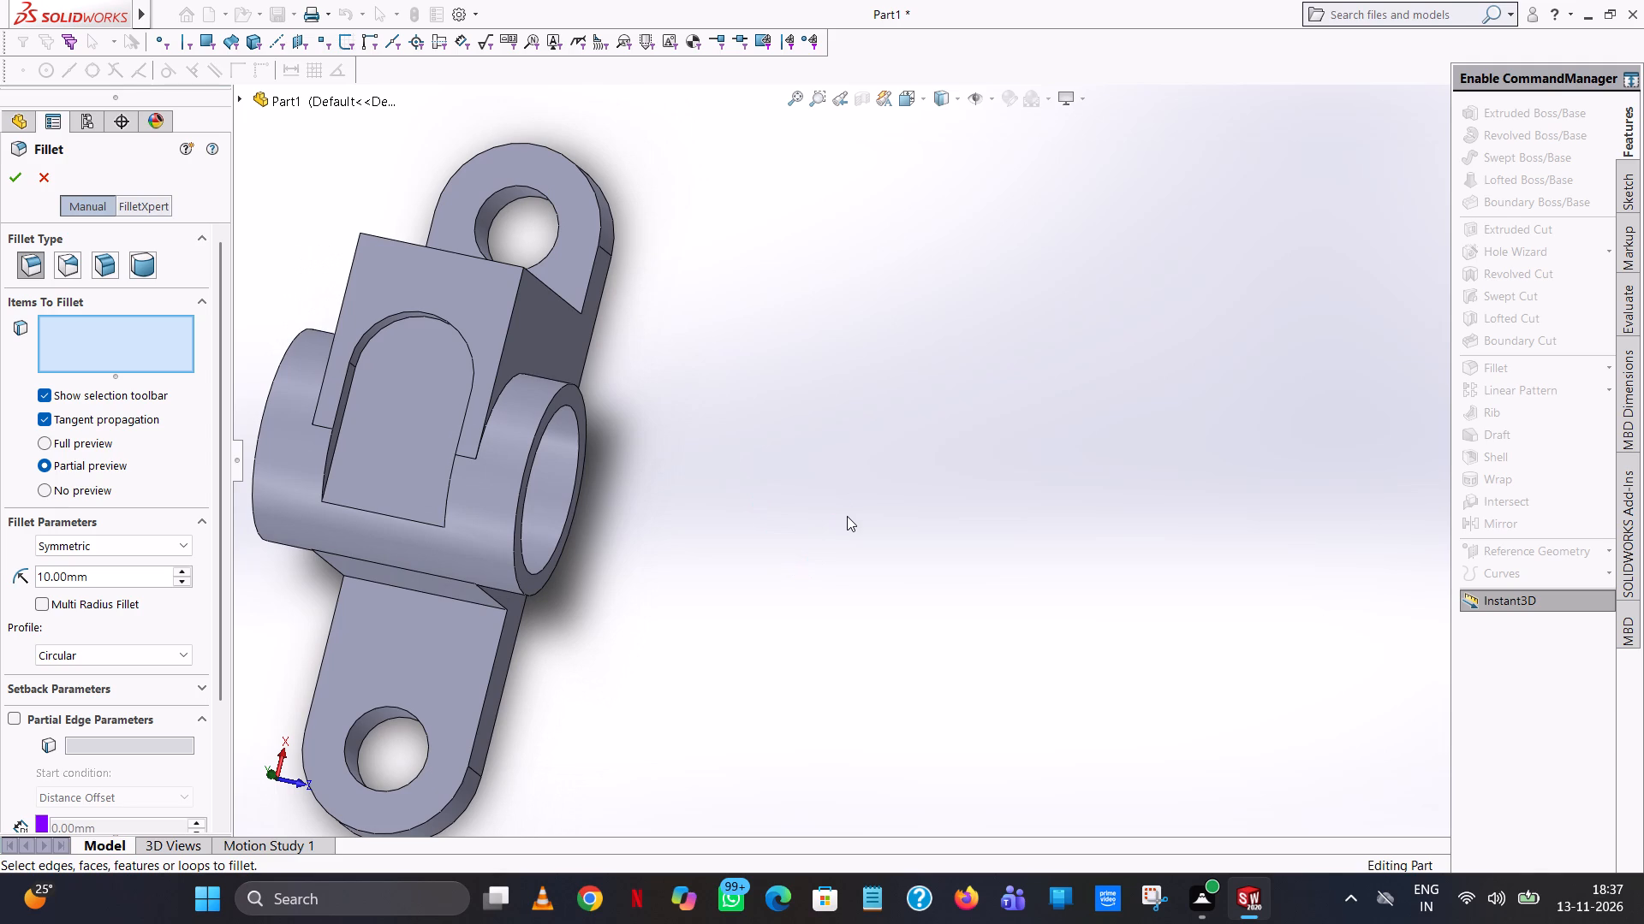
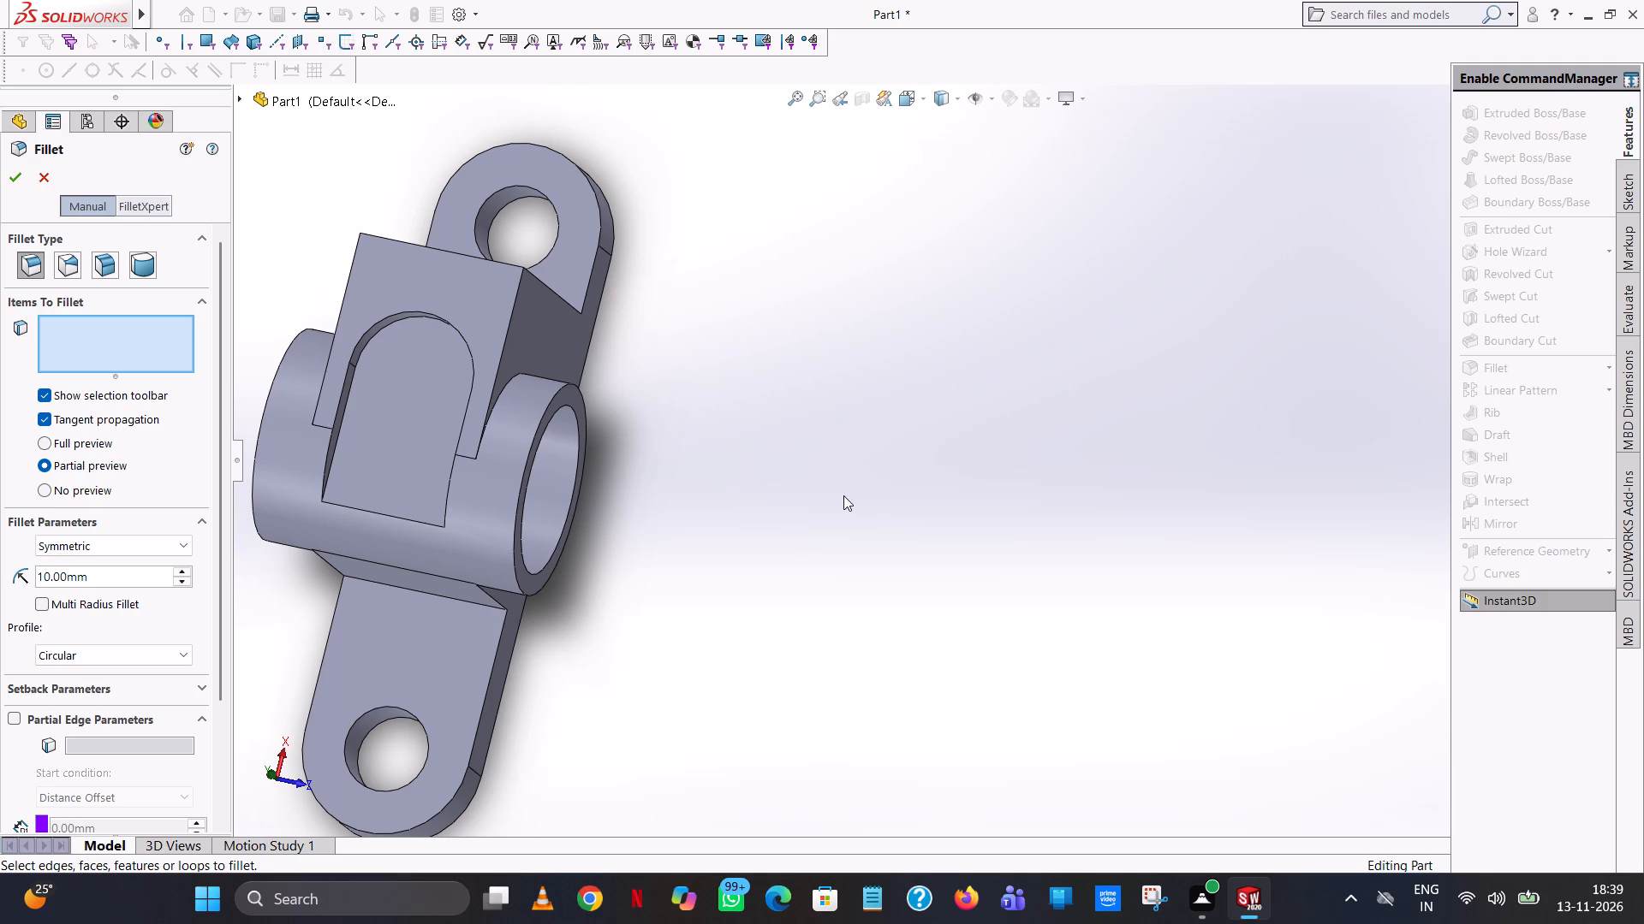
# Fillet the inside corner edge between the block and the lug opposite the stepped-hole face with a 2 mm radius.
pyautogui.click(897, 466)
pyautogui.moveTo(770, 496); pyautogui.dragTo(931, 486, button='middle')
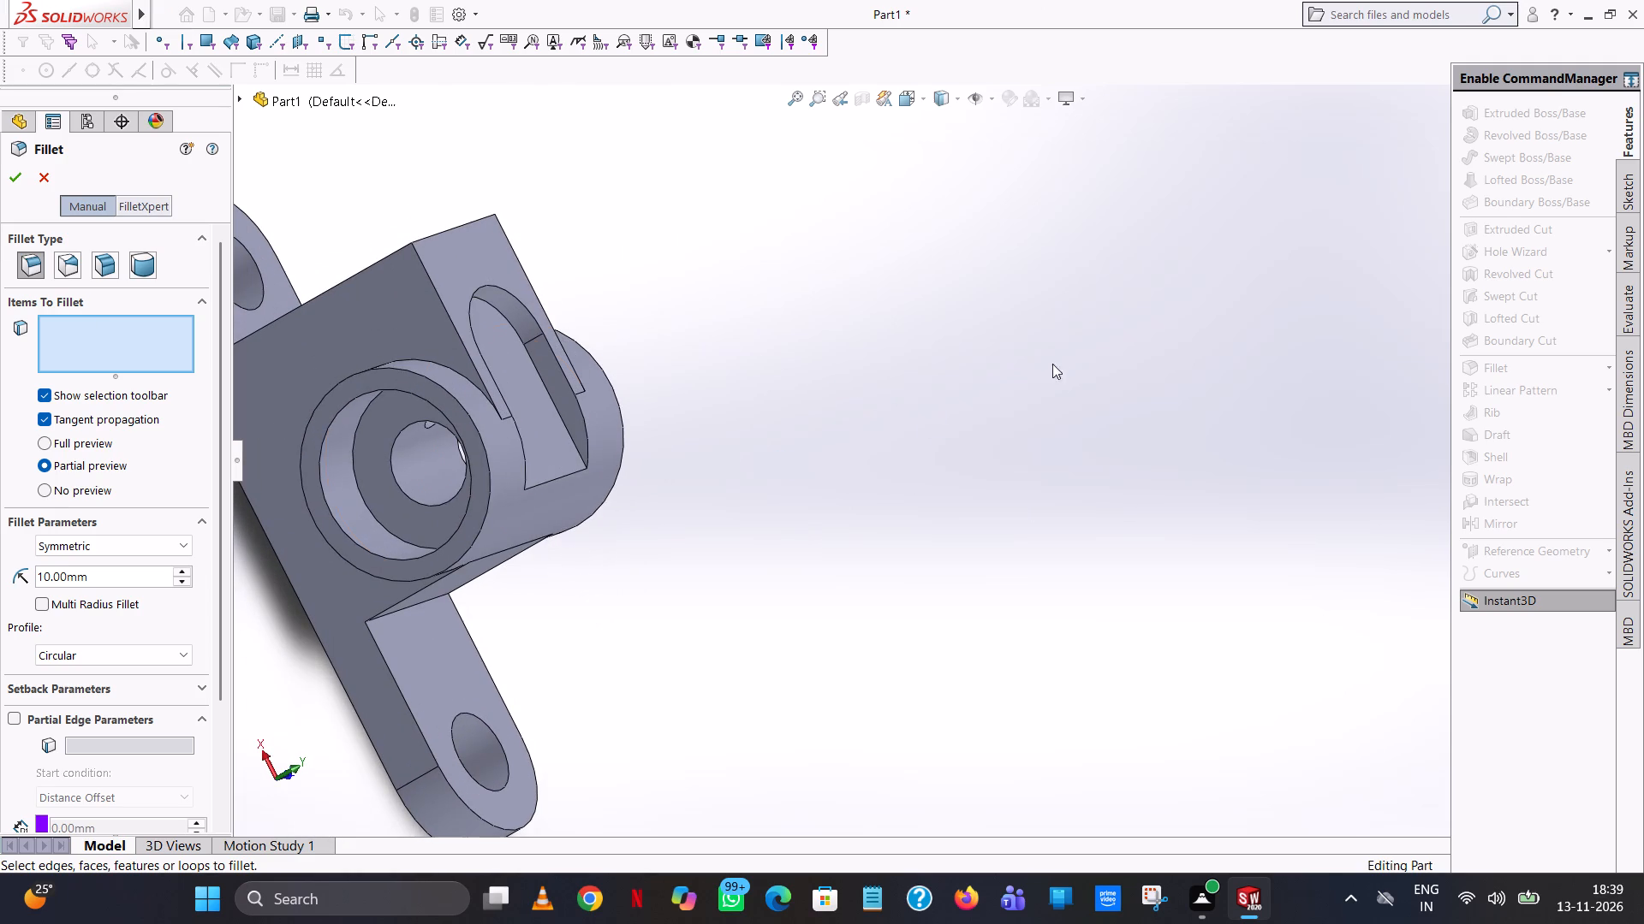
pyautogui.doubleClick(105, 572)
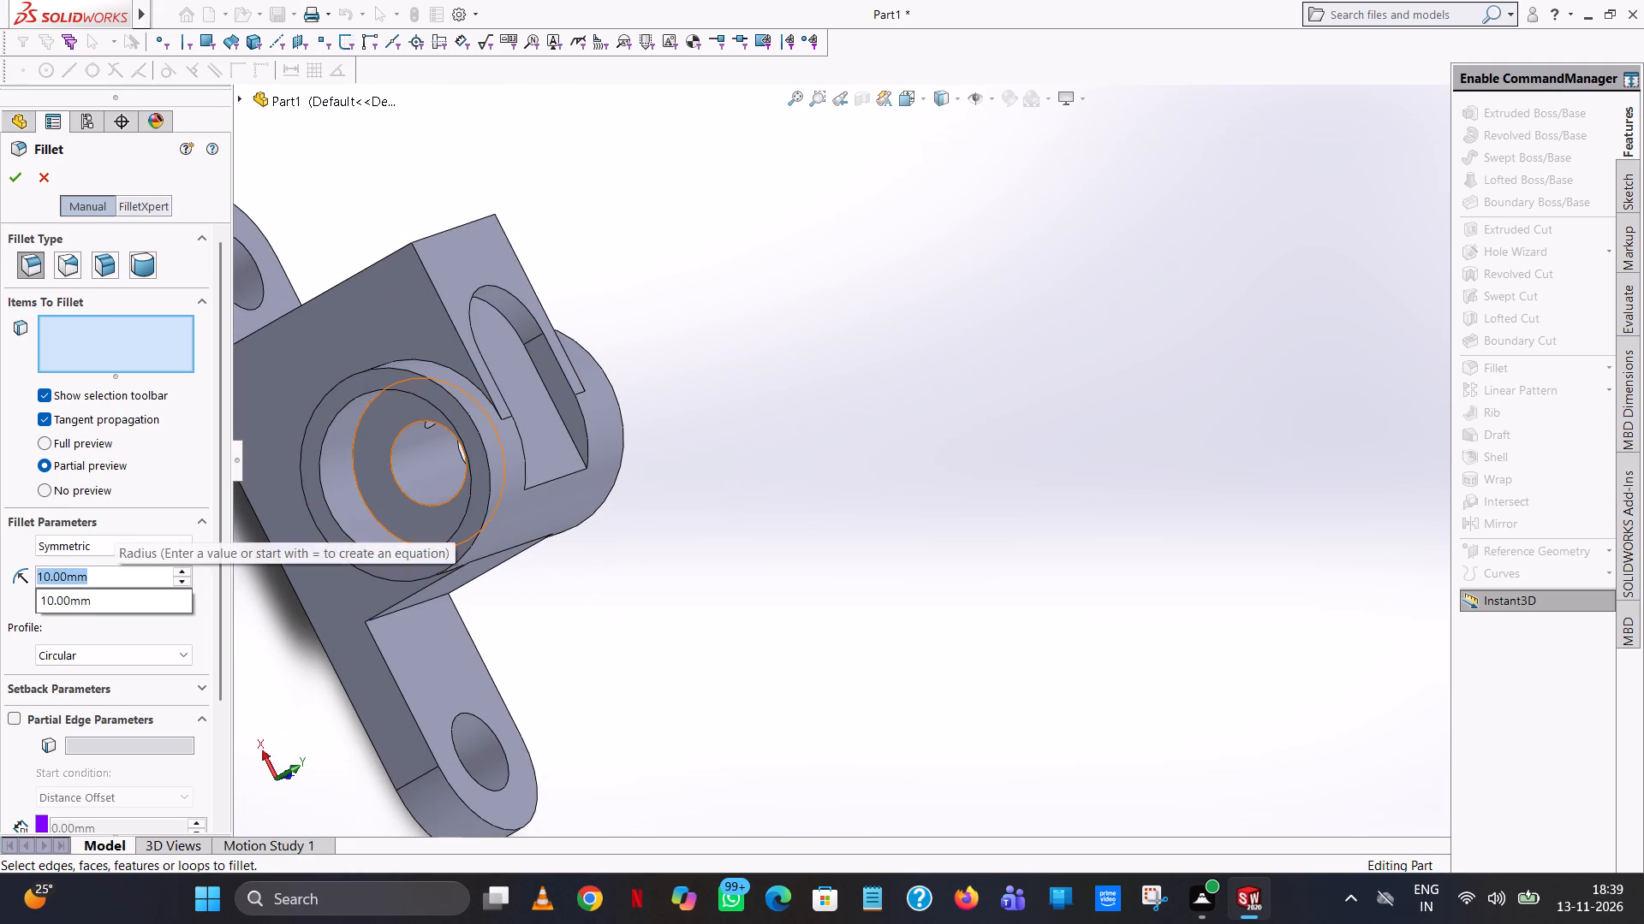
pyautogui.press('2')
pyautogui.click(862, 452)
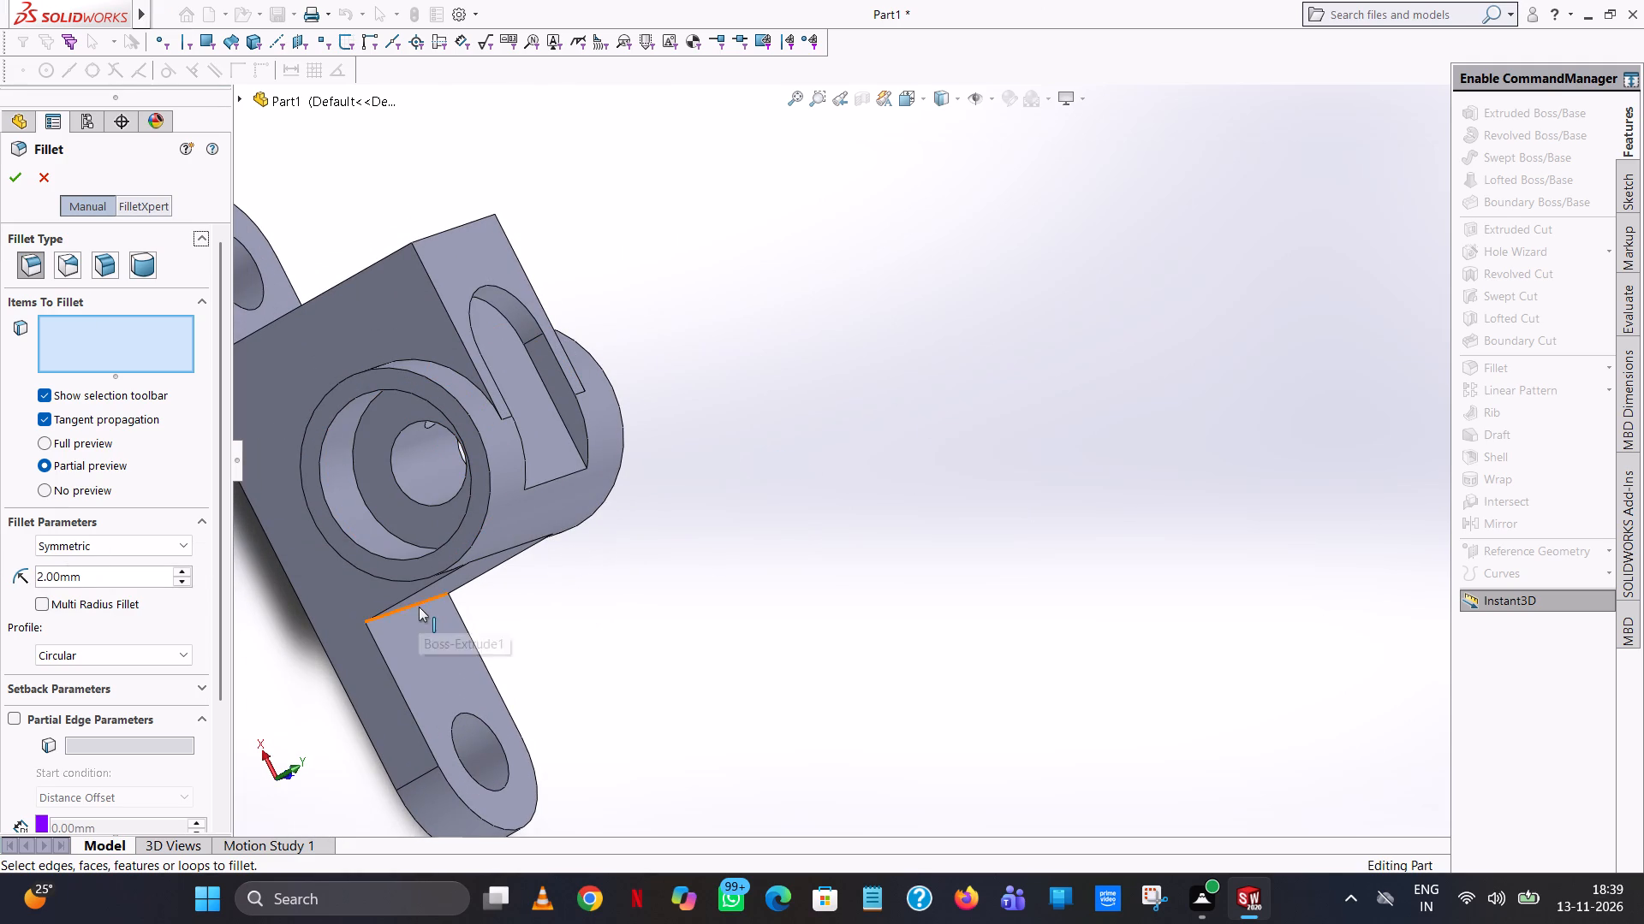
pyautogui.click(419, 607)
pyautogui.click(13, 181)
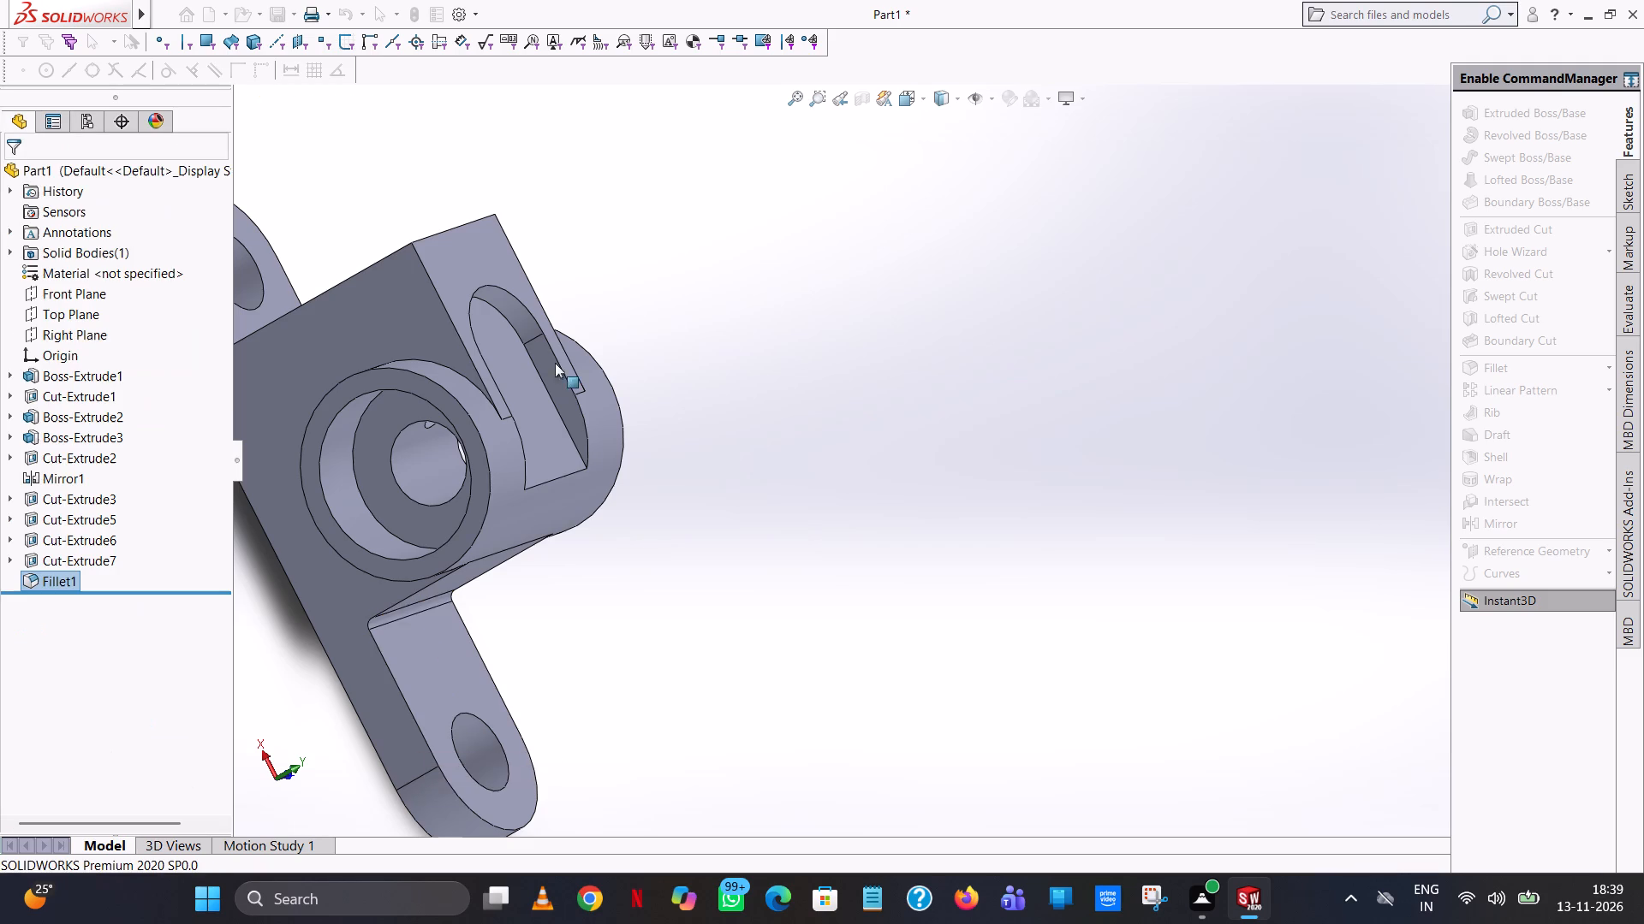
# Add a 2 mm fillet to the block's side edge above that lug, with tangent propagation around the lug outline.
pyautogui.moveTo(768, 552); pyautogui.dragTo(694, 442, button='middle')
pyautogui.scroll(1, 739, 531)
pyautogui.scroll(1, 712, 446)
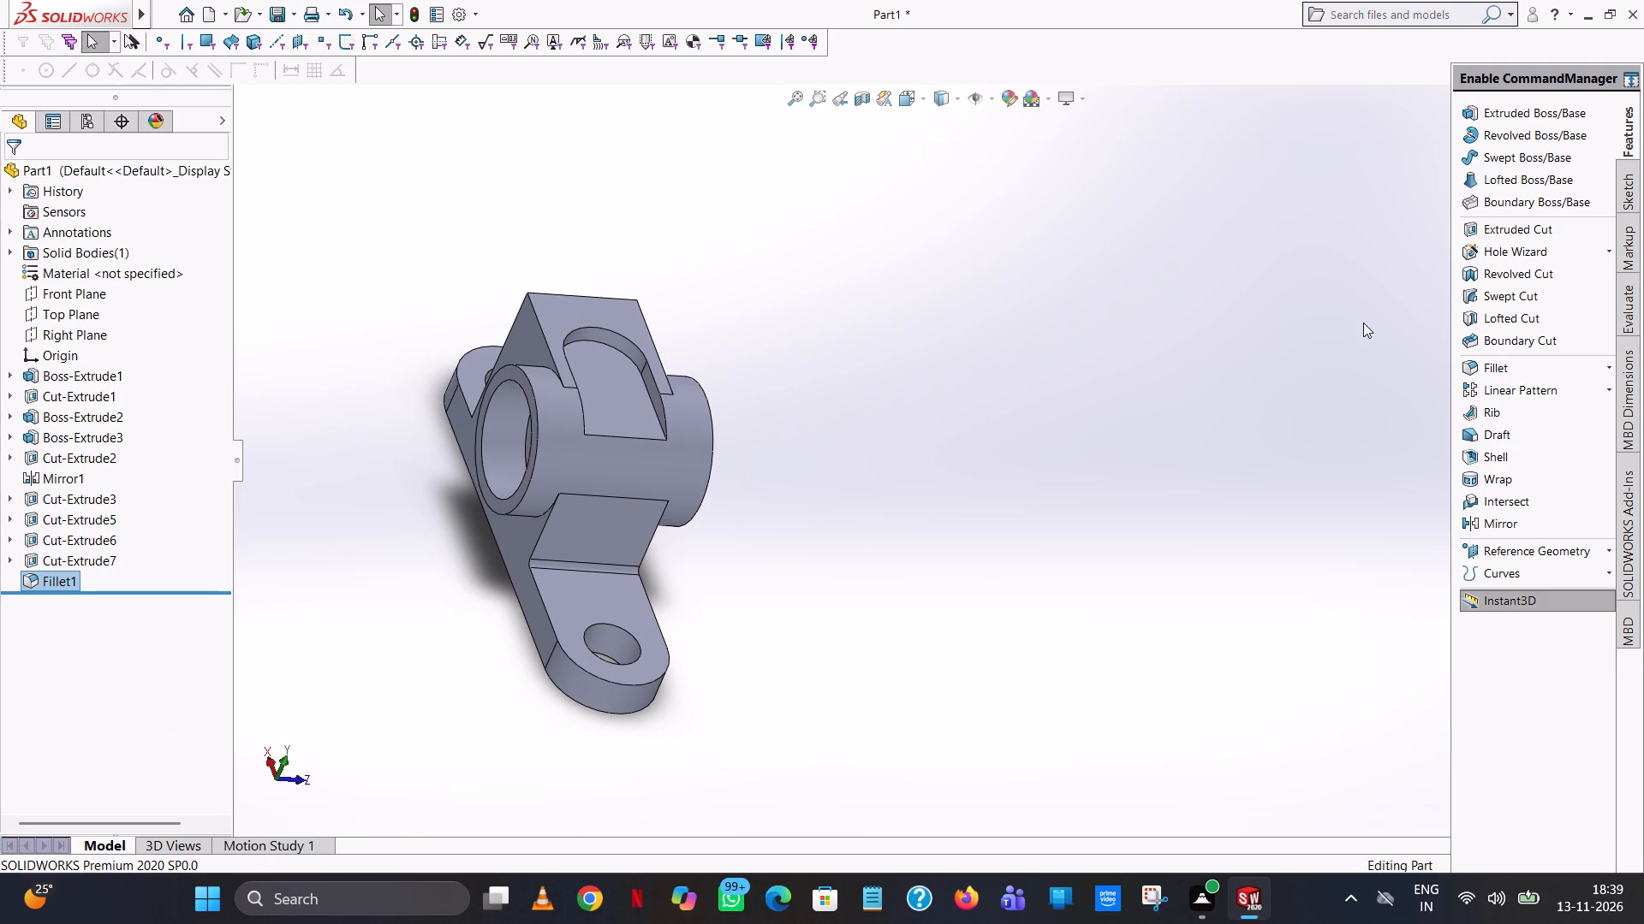
pyautogui.click(1495, 368)
pyautogui.scroll(-9, 602, 512)
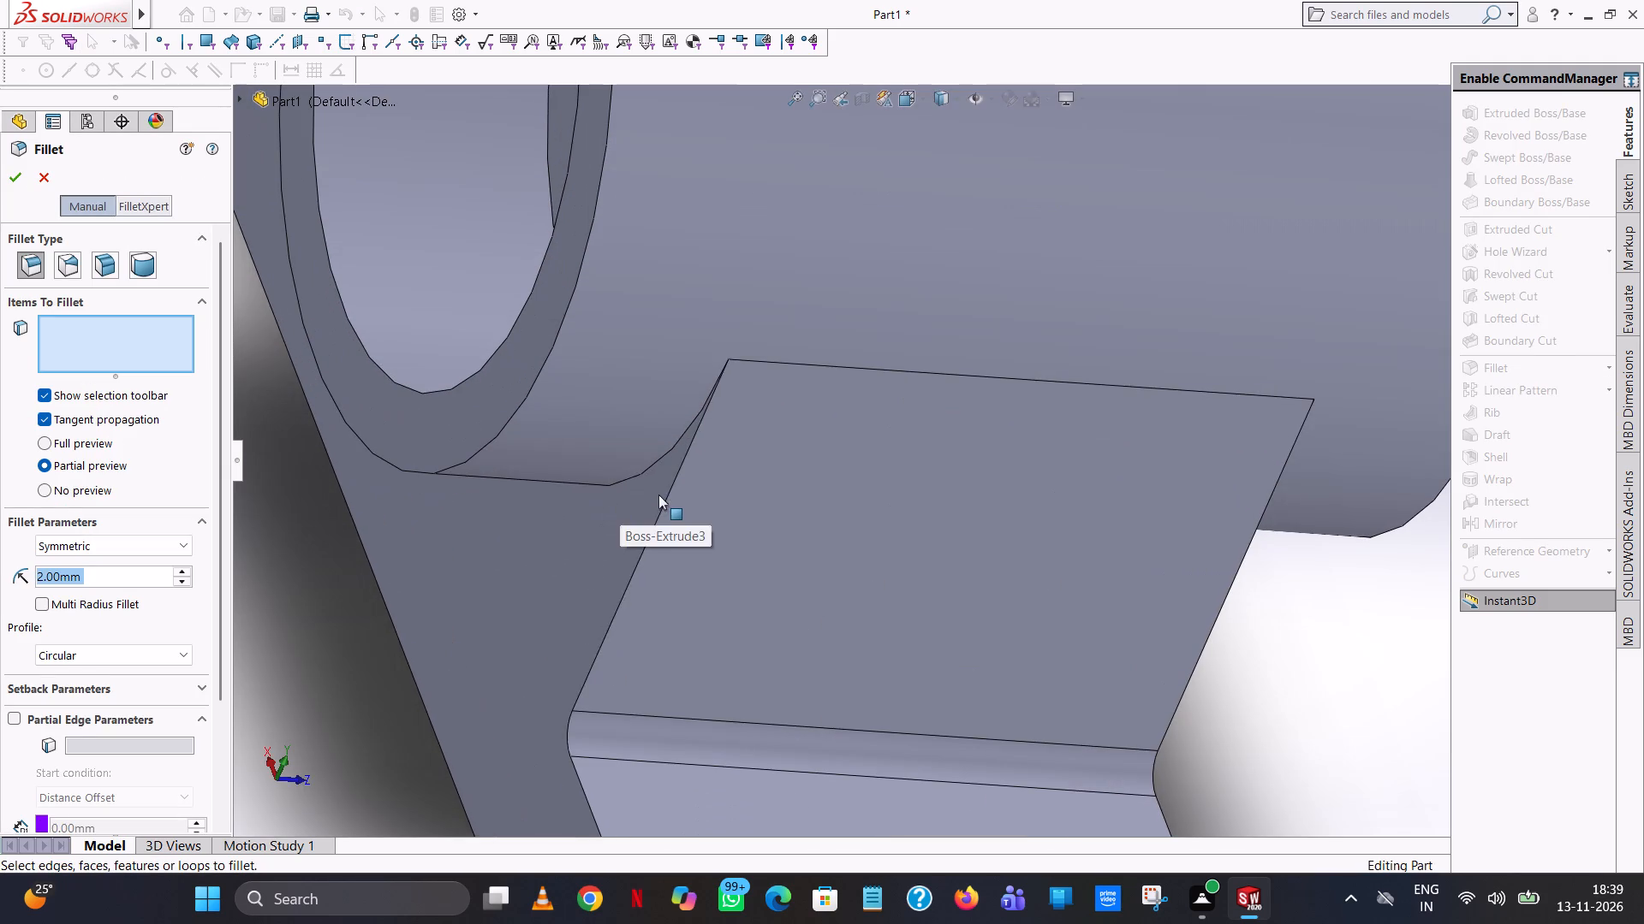
pyautogui.click(670, 493)
pyautogui.click(11, 179)
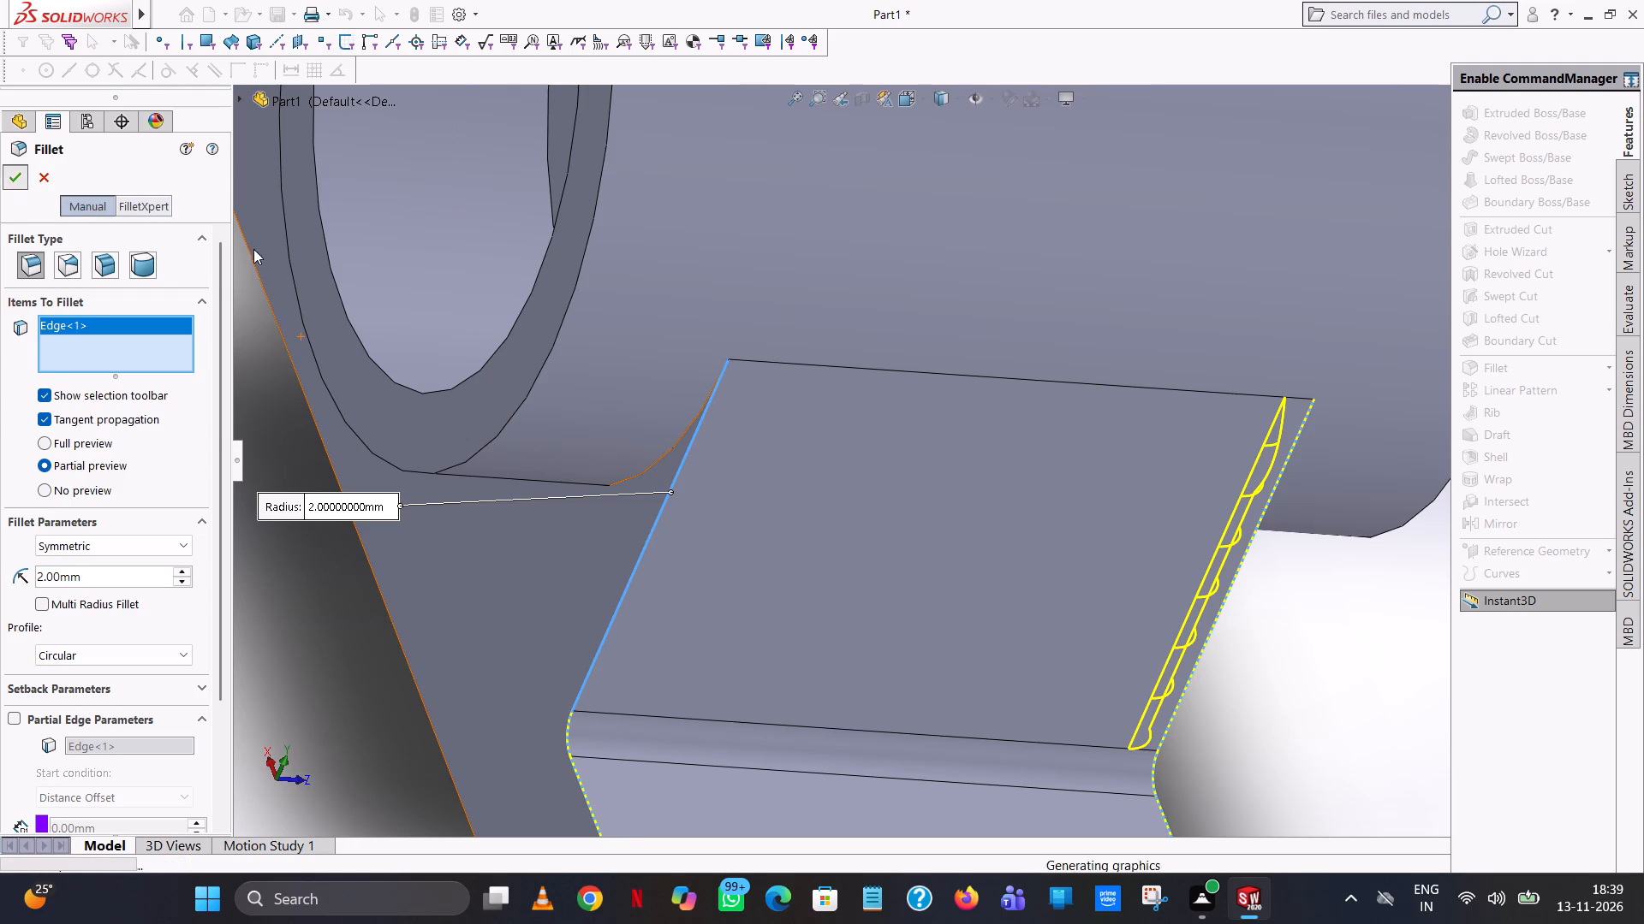
# Fillet the circular edge where one bearing boss meets the pedestal's flat side face with a 2 mm radius.
pyautogui.scroll(3, 966, 329)
pyautogui.click(1517, 372)
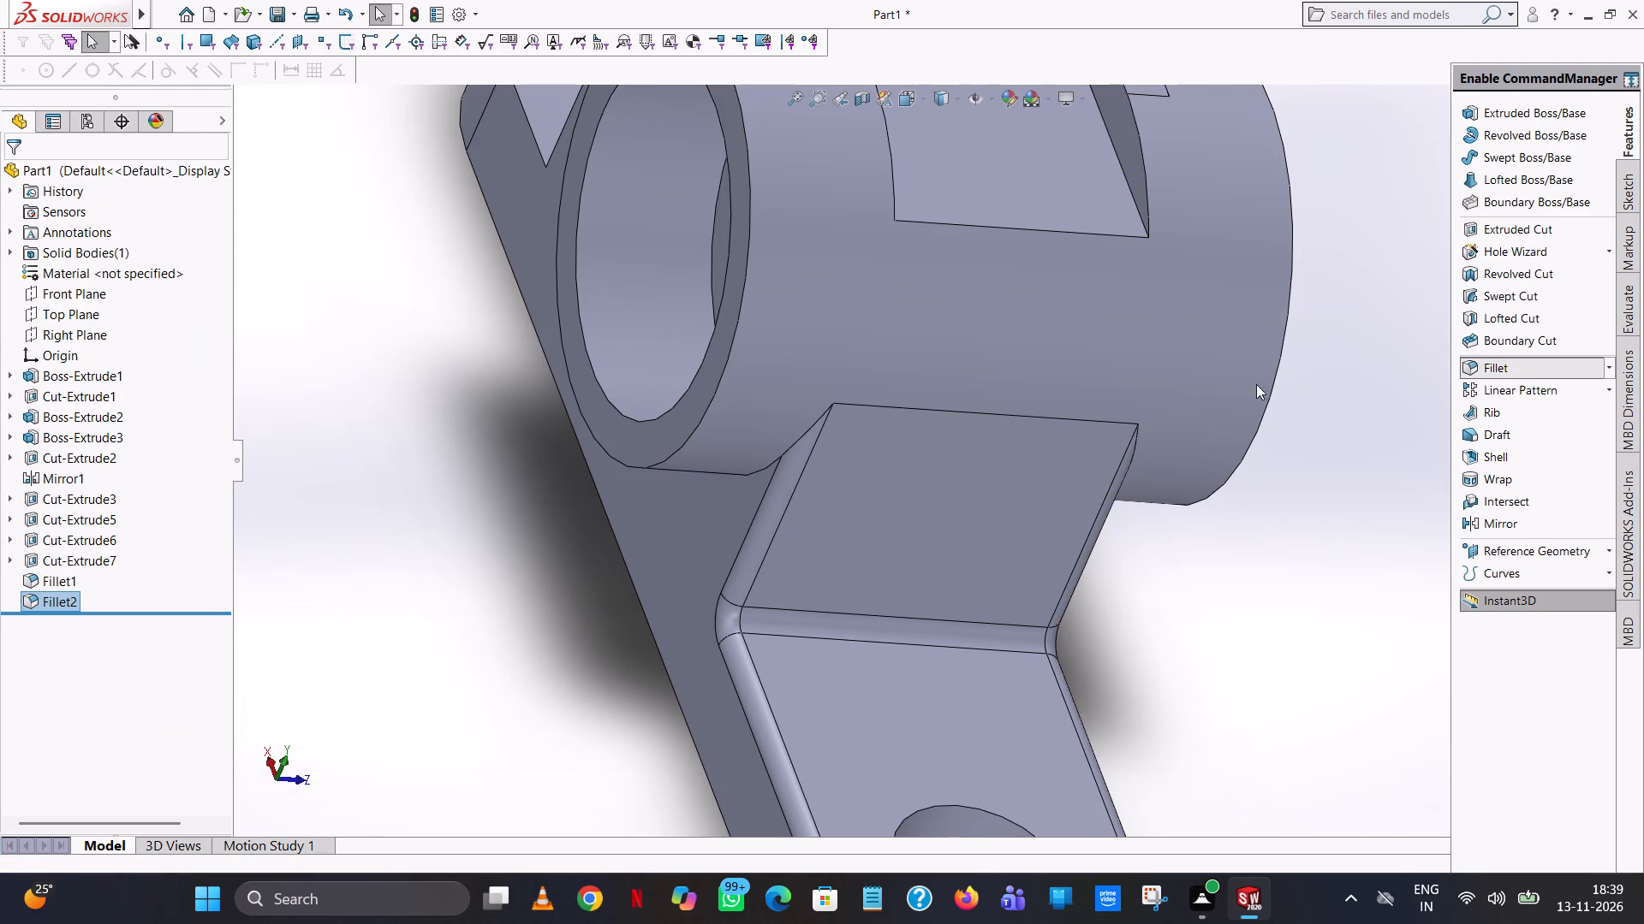
pyautogui.click(1003, 415)
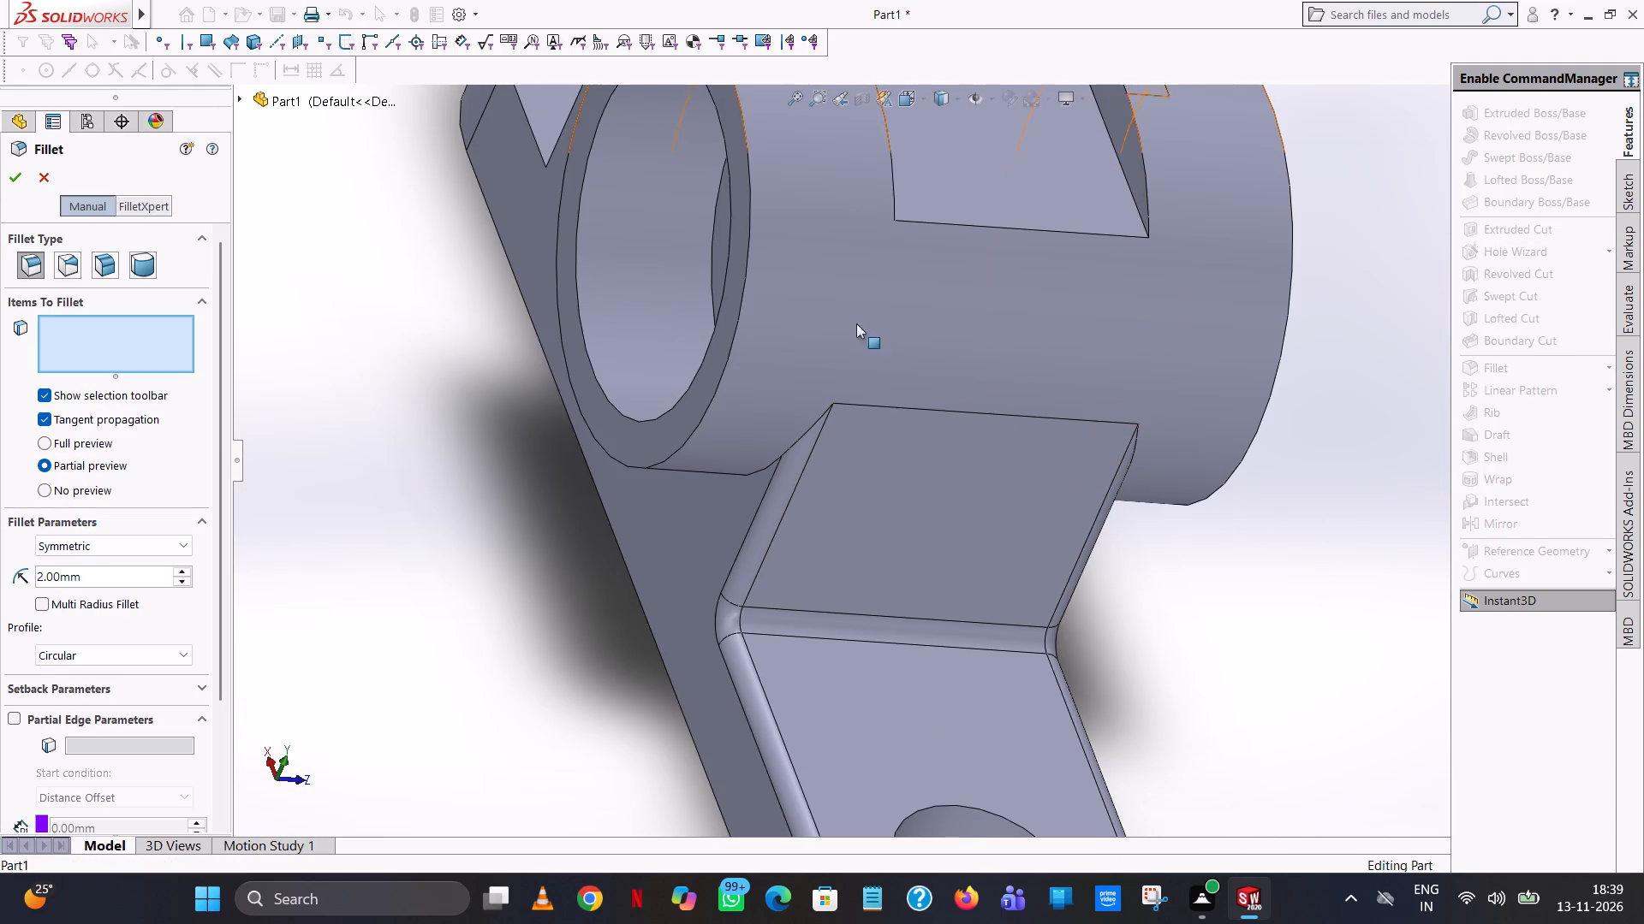
pyautogui.click(984, 412)
pyautogui.scroll(4, 985, 409)
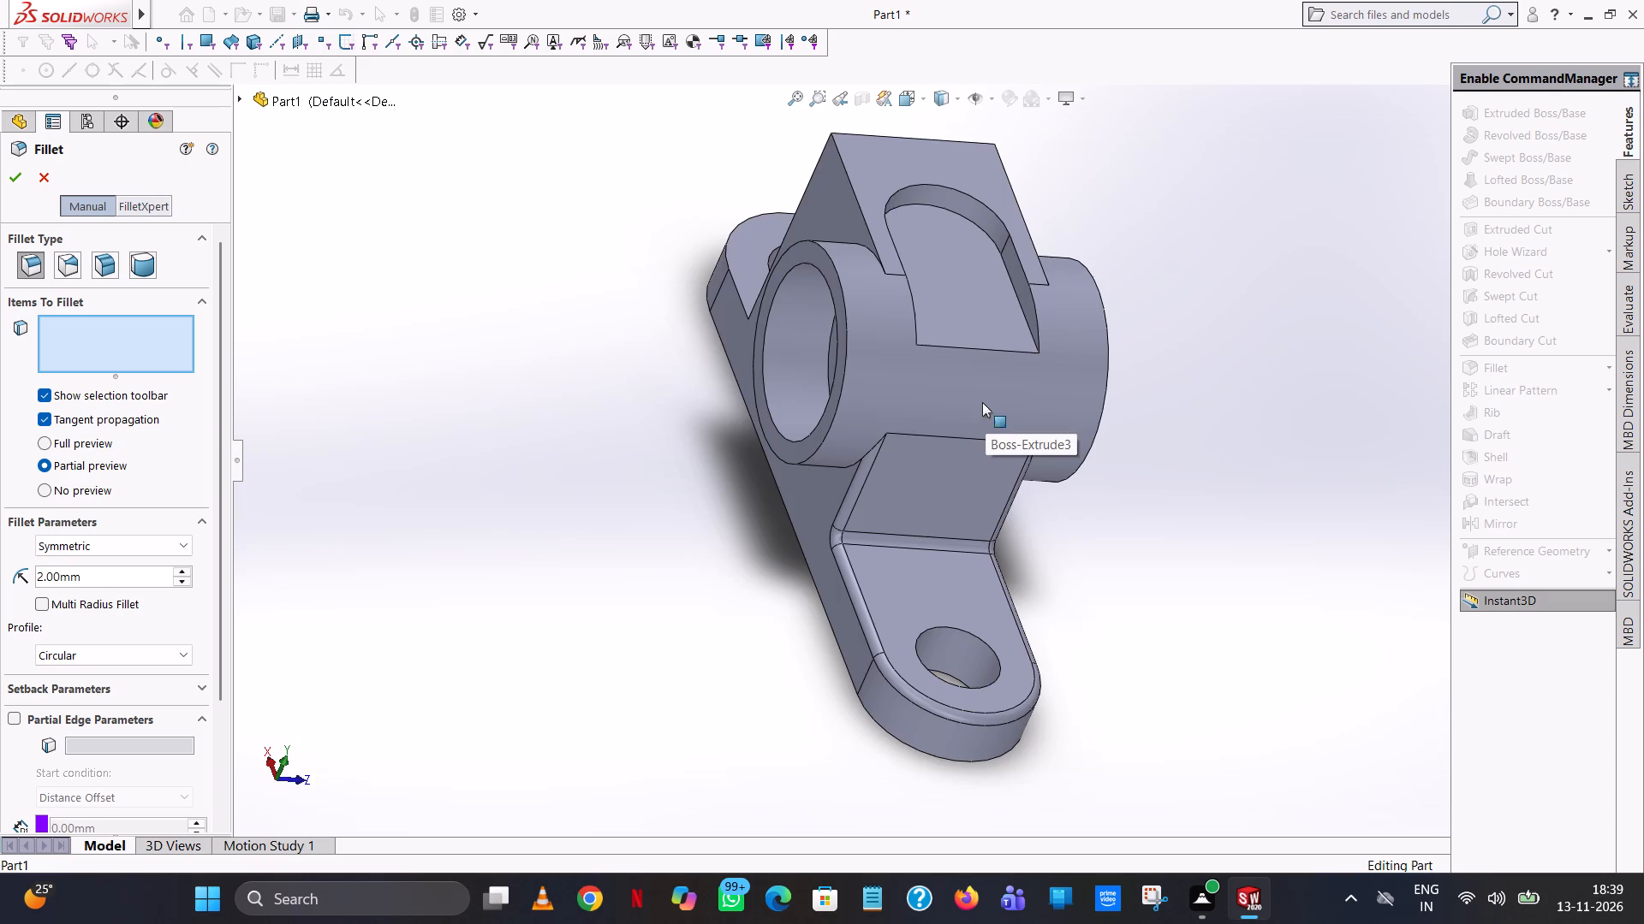
pyautogui.moveTo(994, 379); pyautogui.dragTo(1123, 333, button='middle')
pyautogui.scroll(1, 1008, 333)
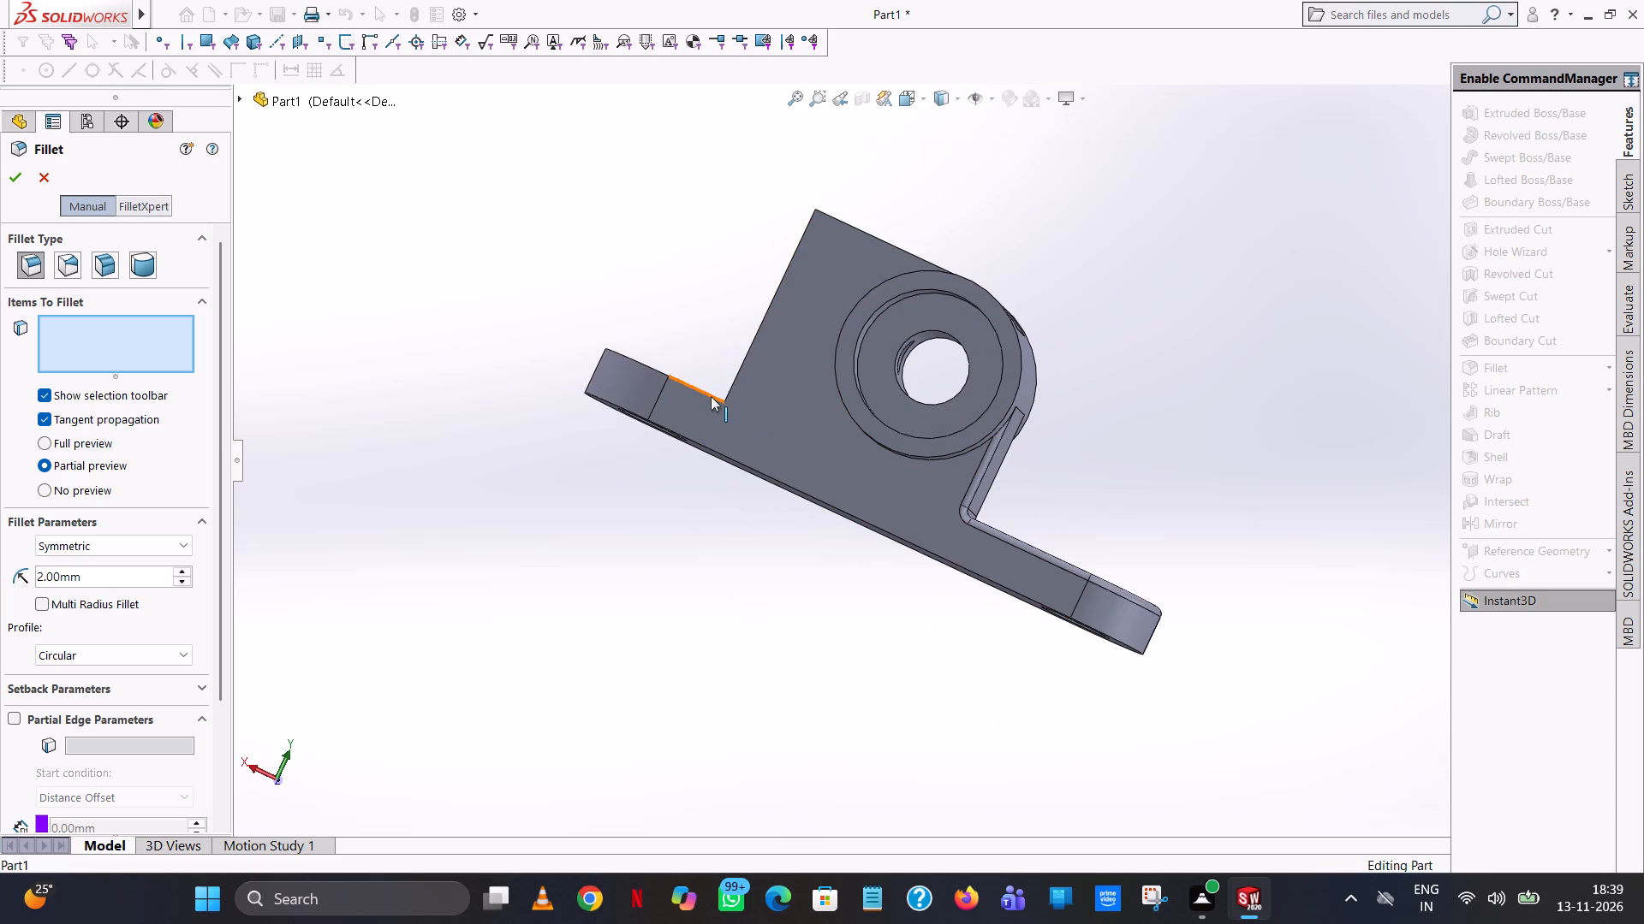
pyautogui.scroll(-6, 865, 282)
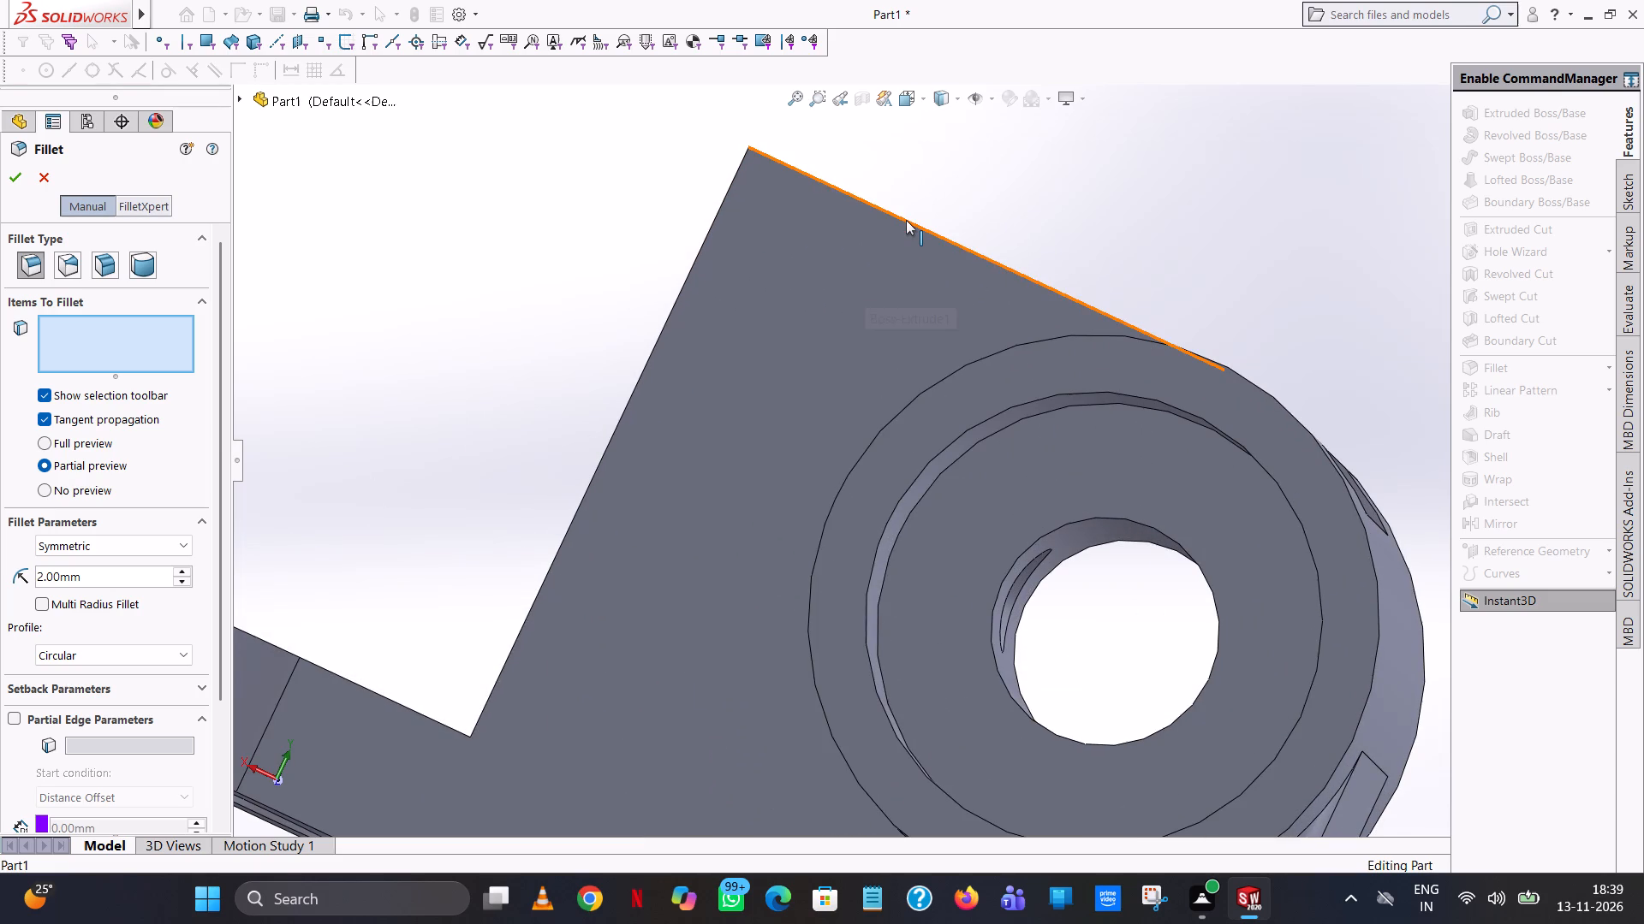
pyautogui.moveTo(917, 479); pyautogui.dragTo(1006, 622, button='middle')
pyautogui.click(877, 315)
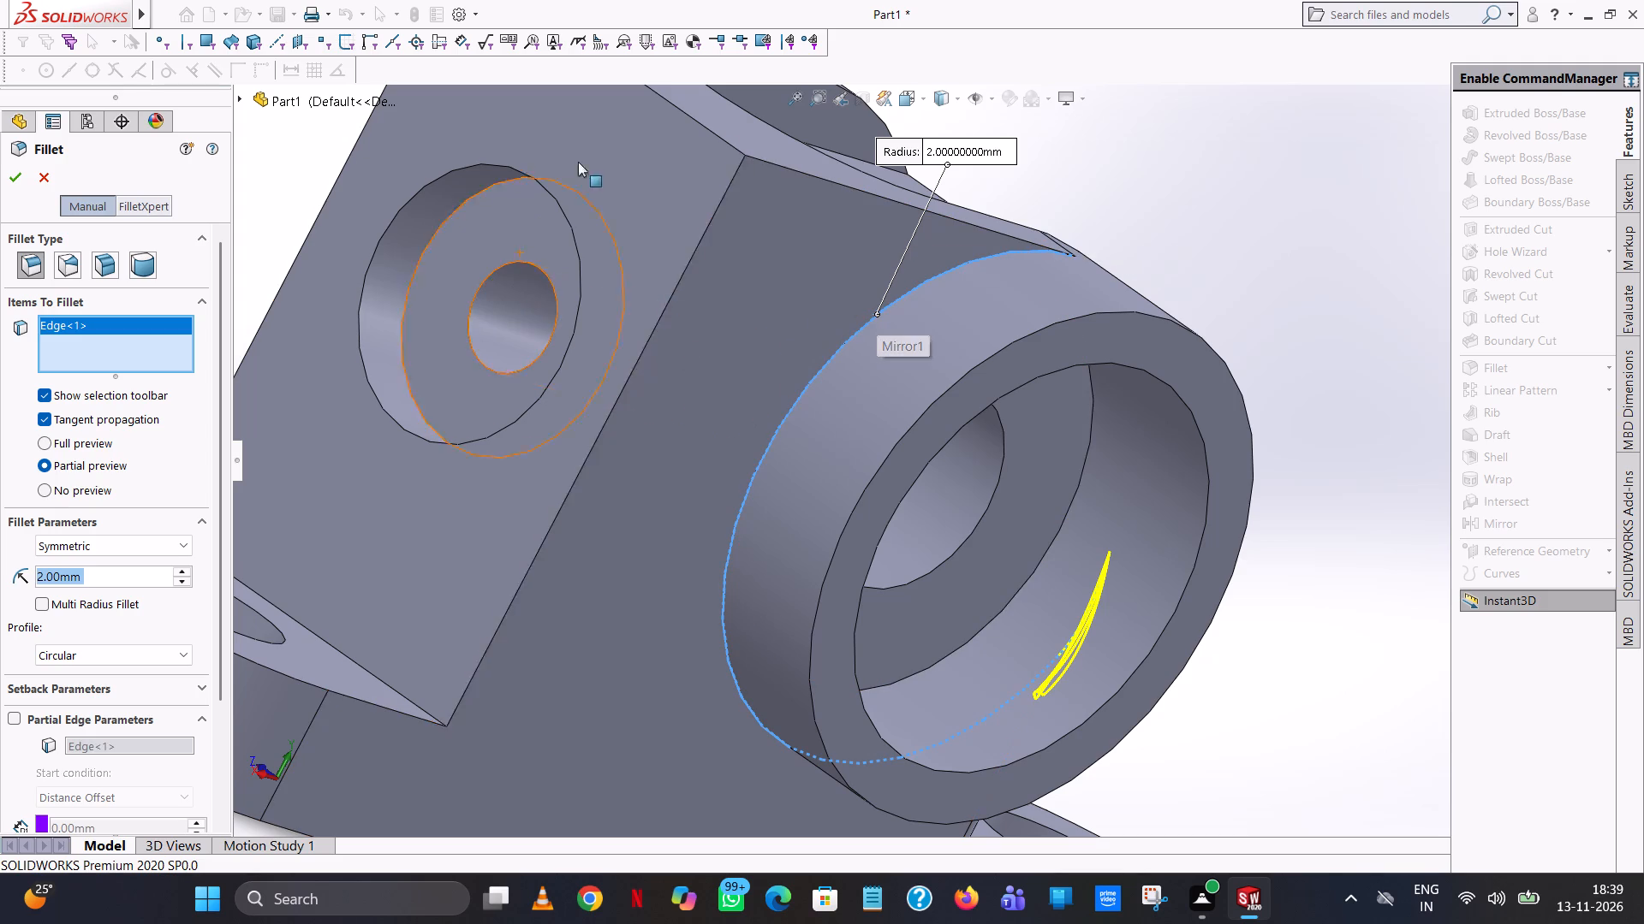
pyautogui.click(15, 176)
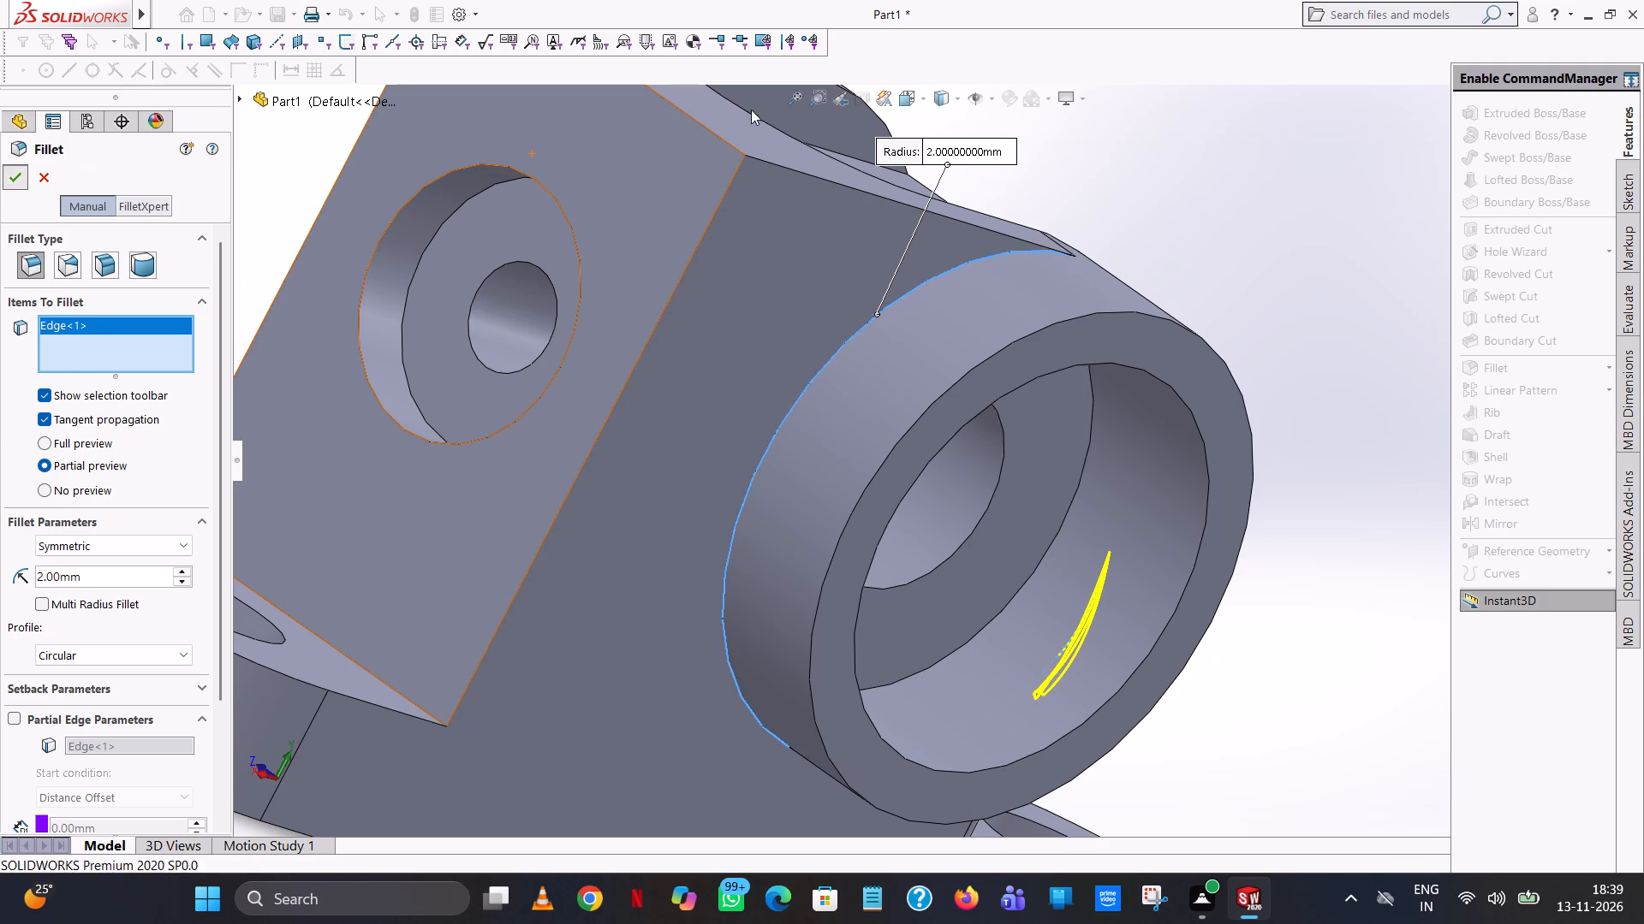
# Fillet the matching circular edge where the opposite bearing boss meets its side face with a 2 mm radius.
pyautogui.click(1495, 364)
pyautogui.scroll(-1, 1217, 248)
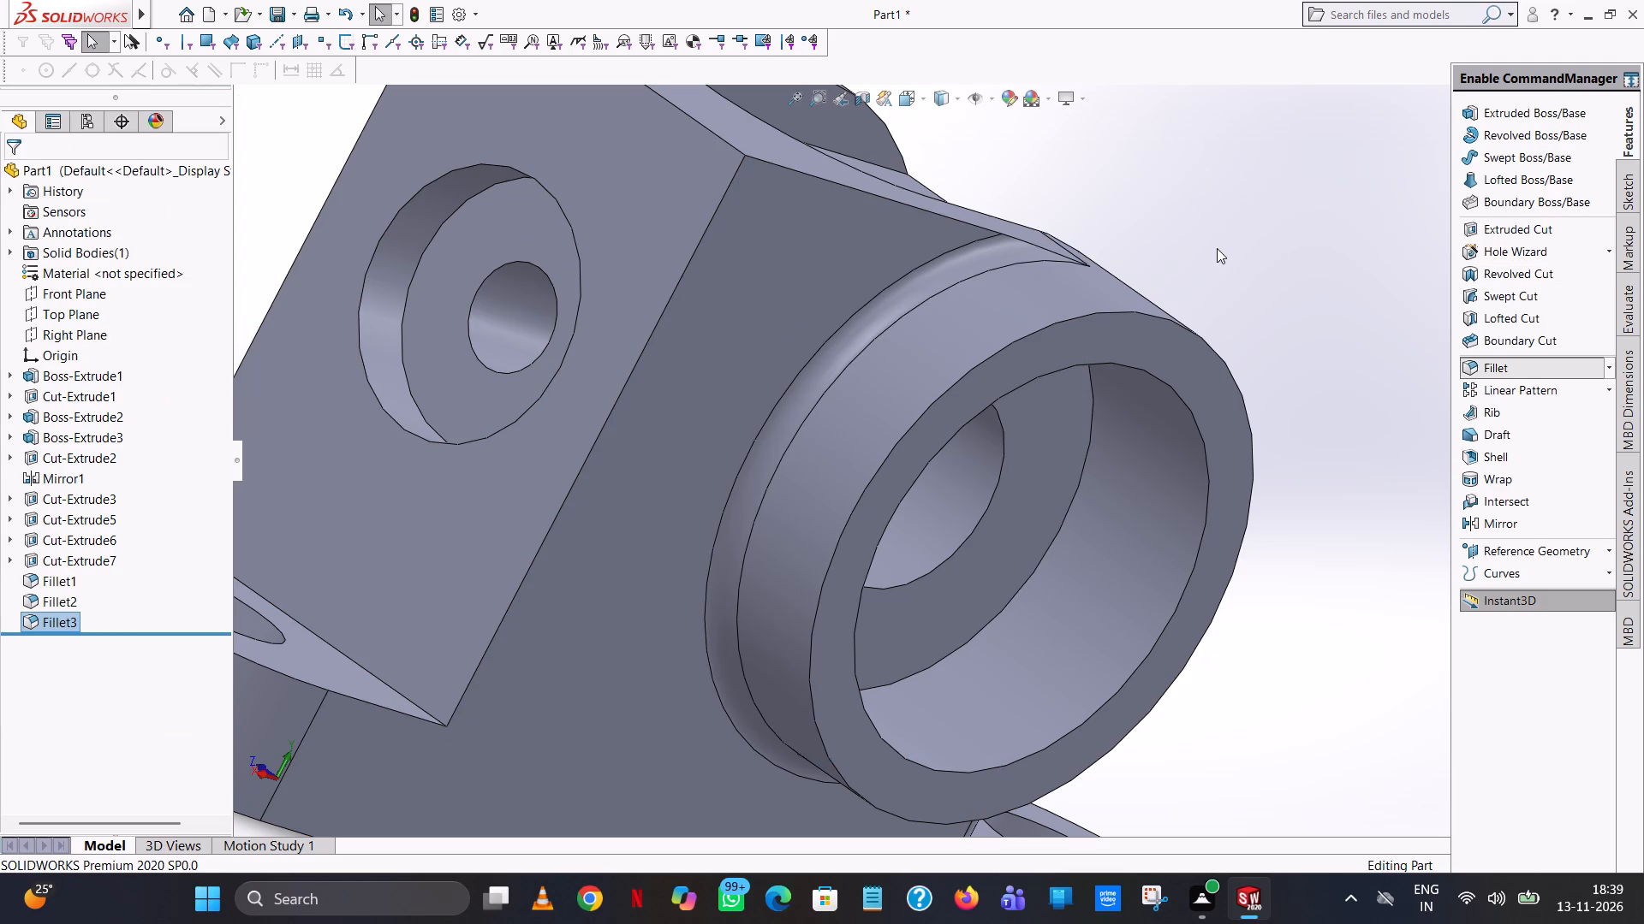
pyautogui.scroll(4, 1217, 248)
pyautogui.moveTo(1217, 247); pyautogui.dragTo(1288, 444, button='middle')
pyautogui.scroll(-1, 1288, 444)
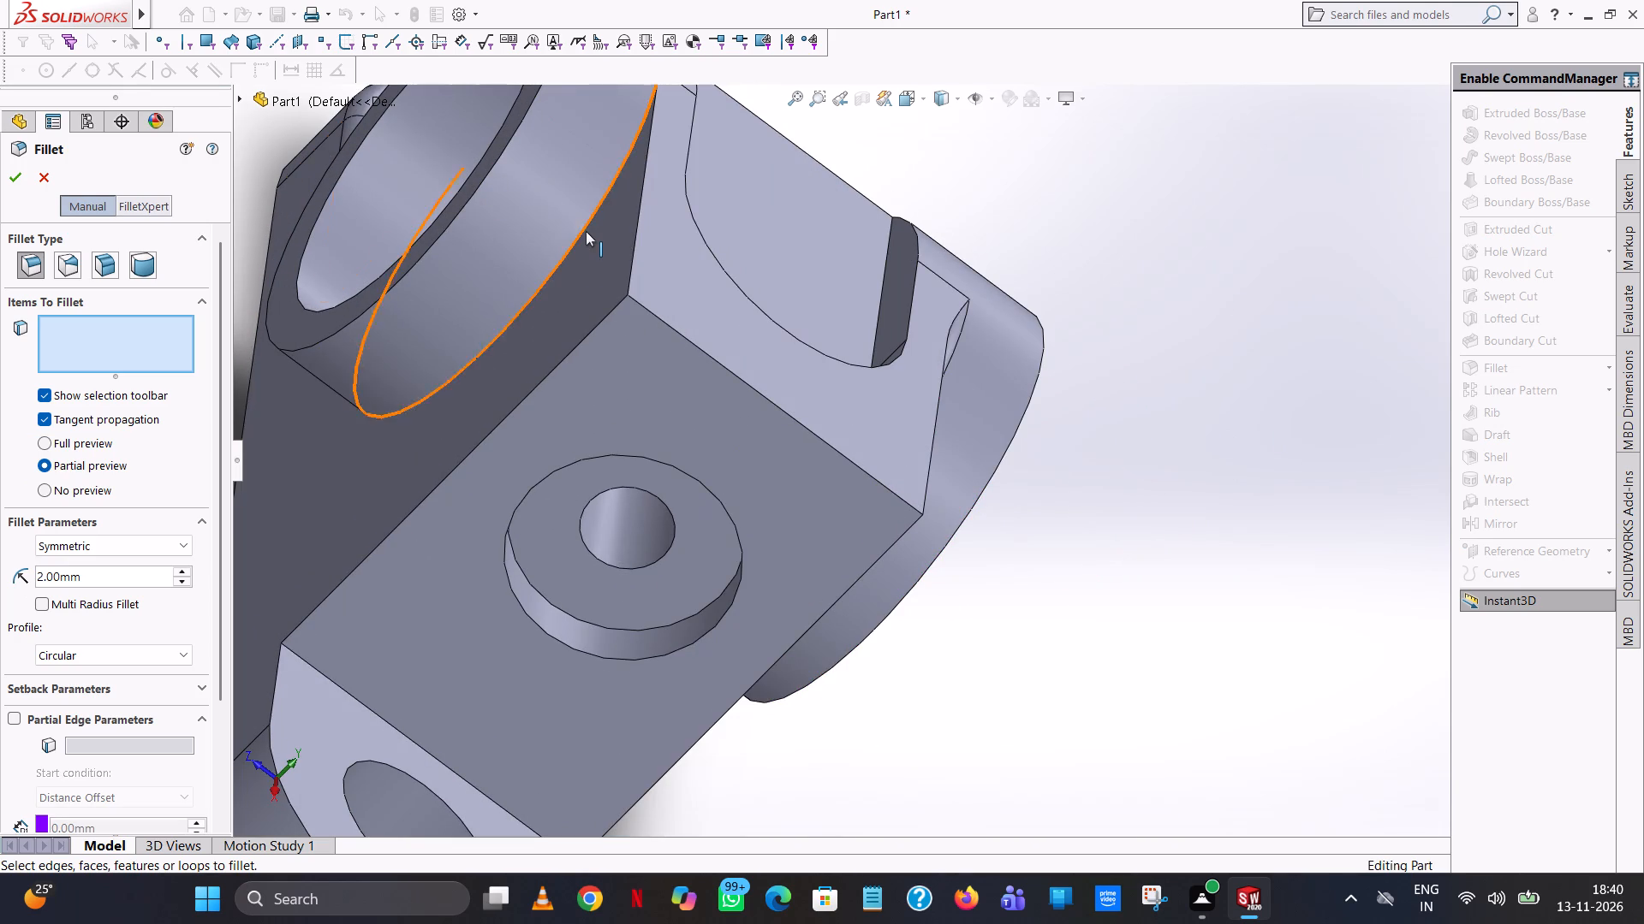
pyautogui.click(587, 221)
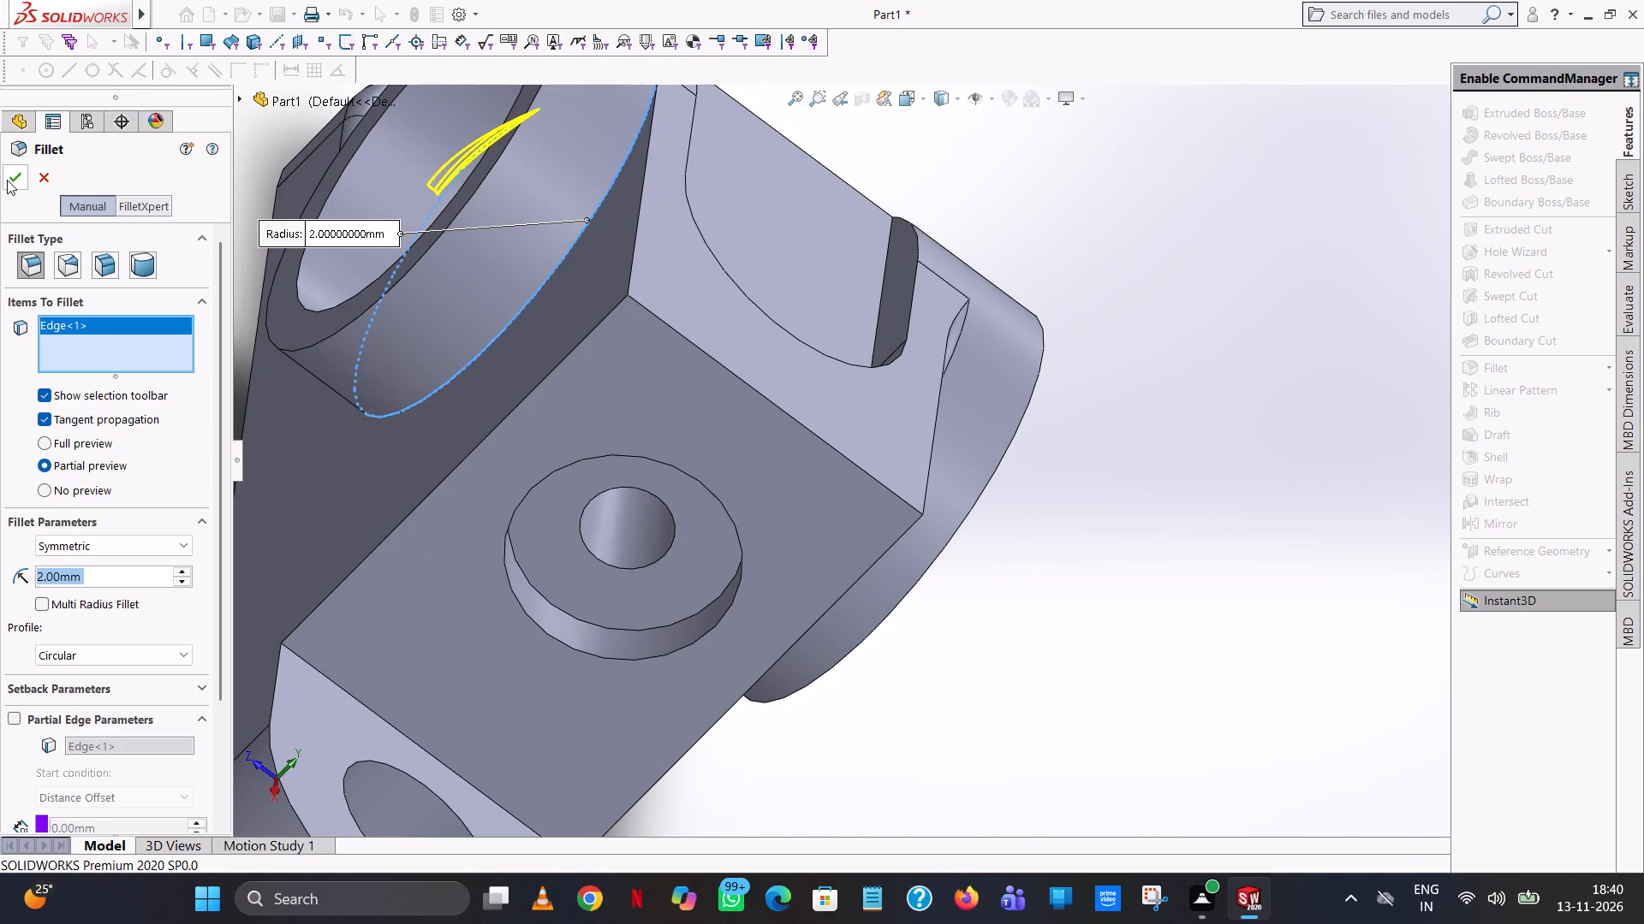
pyautogui.click(7, 180)
# Fillet both long side edges of the end face containing the stepped hole with a 2 mm radius, one feature each.
pyautogui.scroll(2, 1057, 198)
pyautogui.moveTo(1061, 205); pyautogui.dragTo(1036, 313, button='middle')
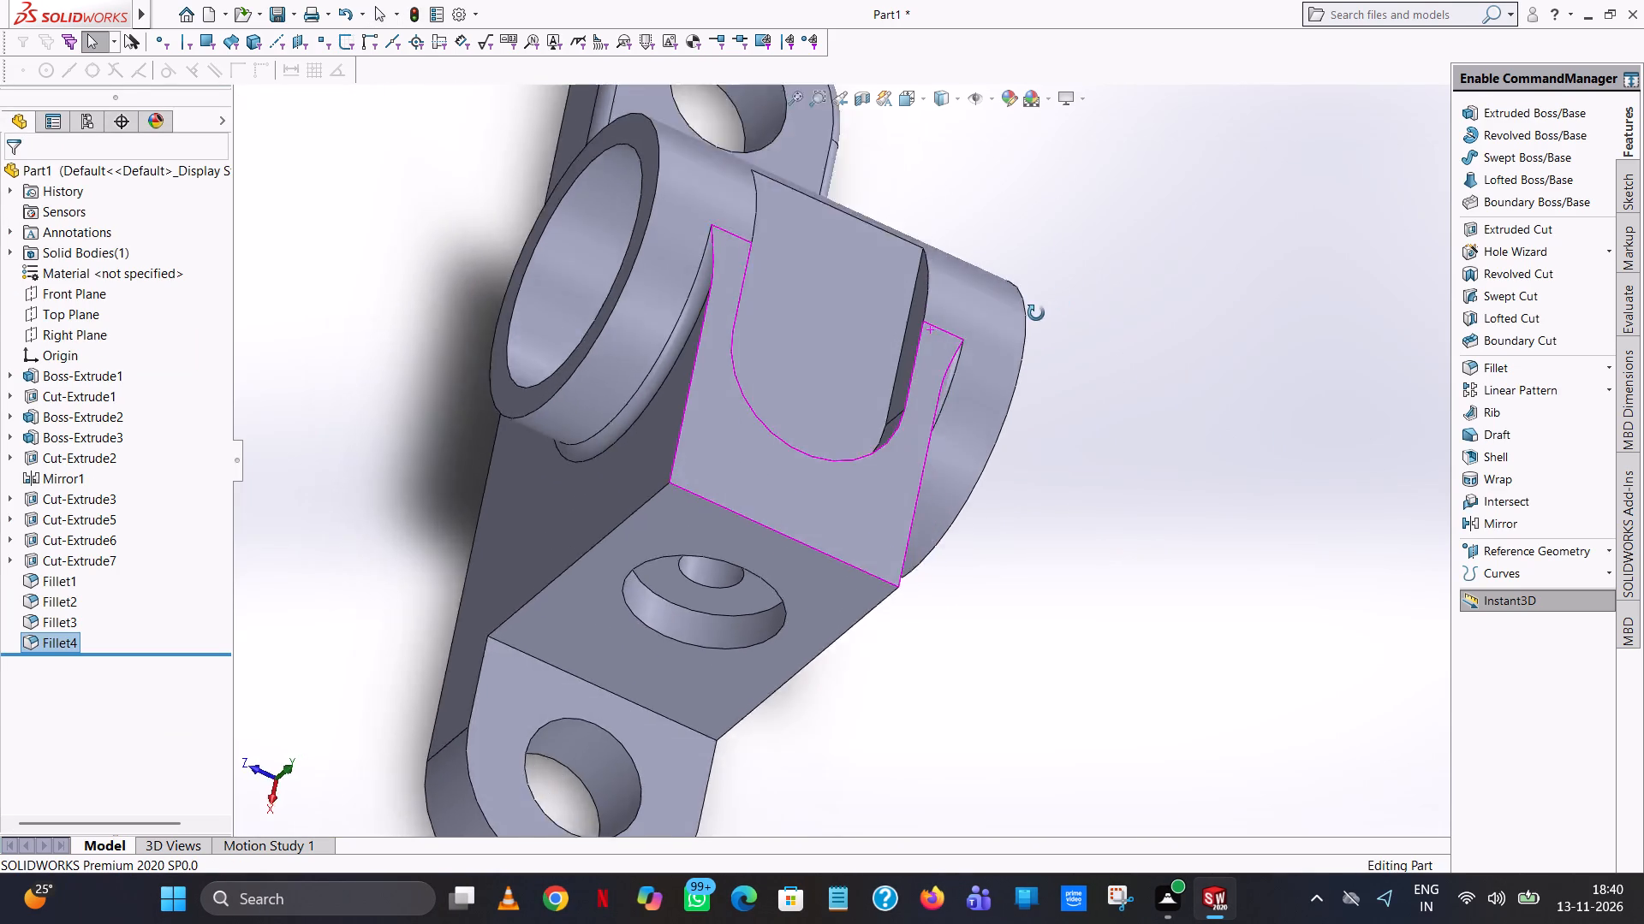
pyautogui.moveTo(1036, 313); pyautogui.dragTo(1033, 124, button='middle')
pyautogui.click(1504, 364)
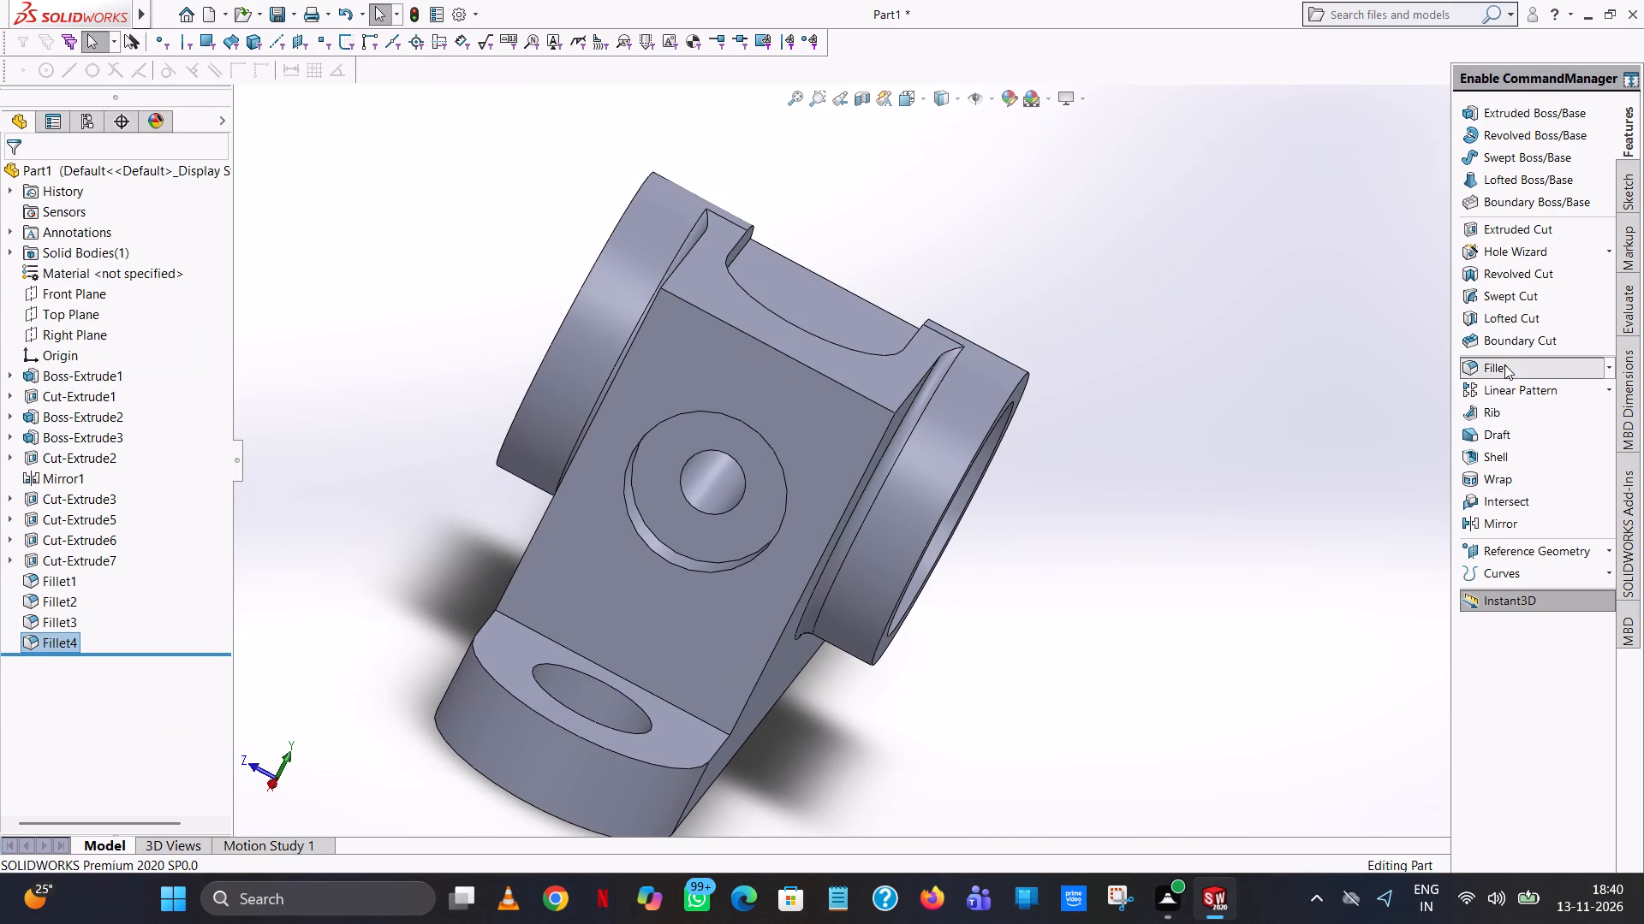
pyautogui.click(881, 436)
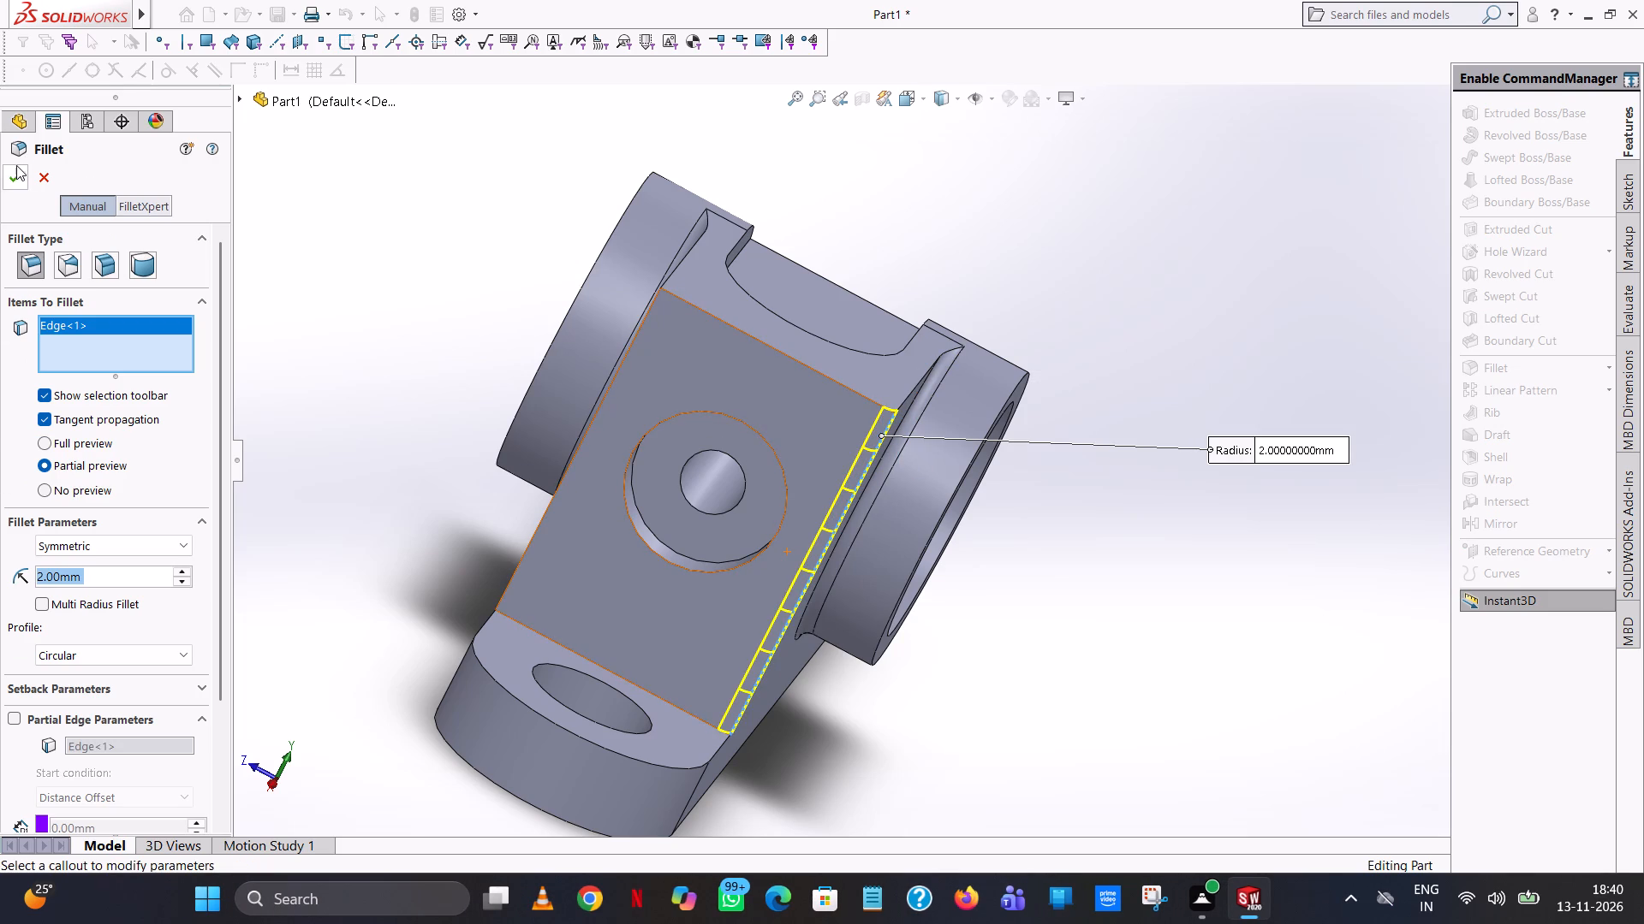
pyautogui.click(16, 167)
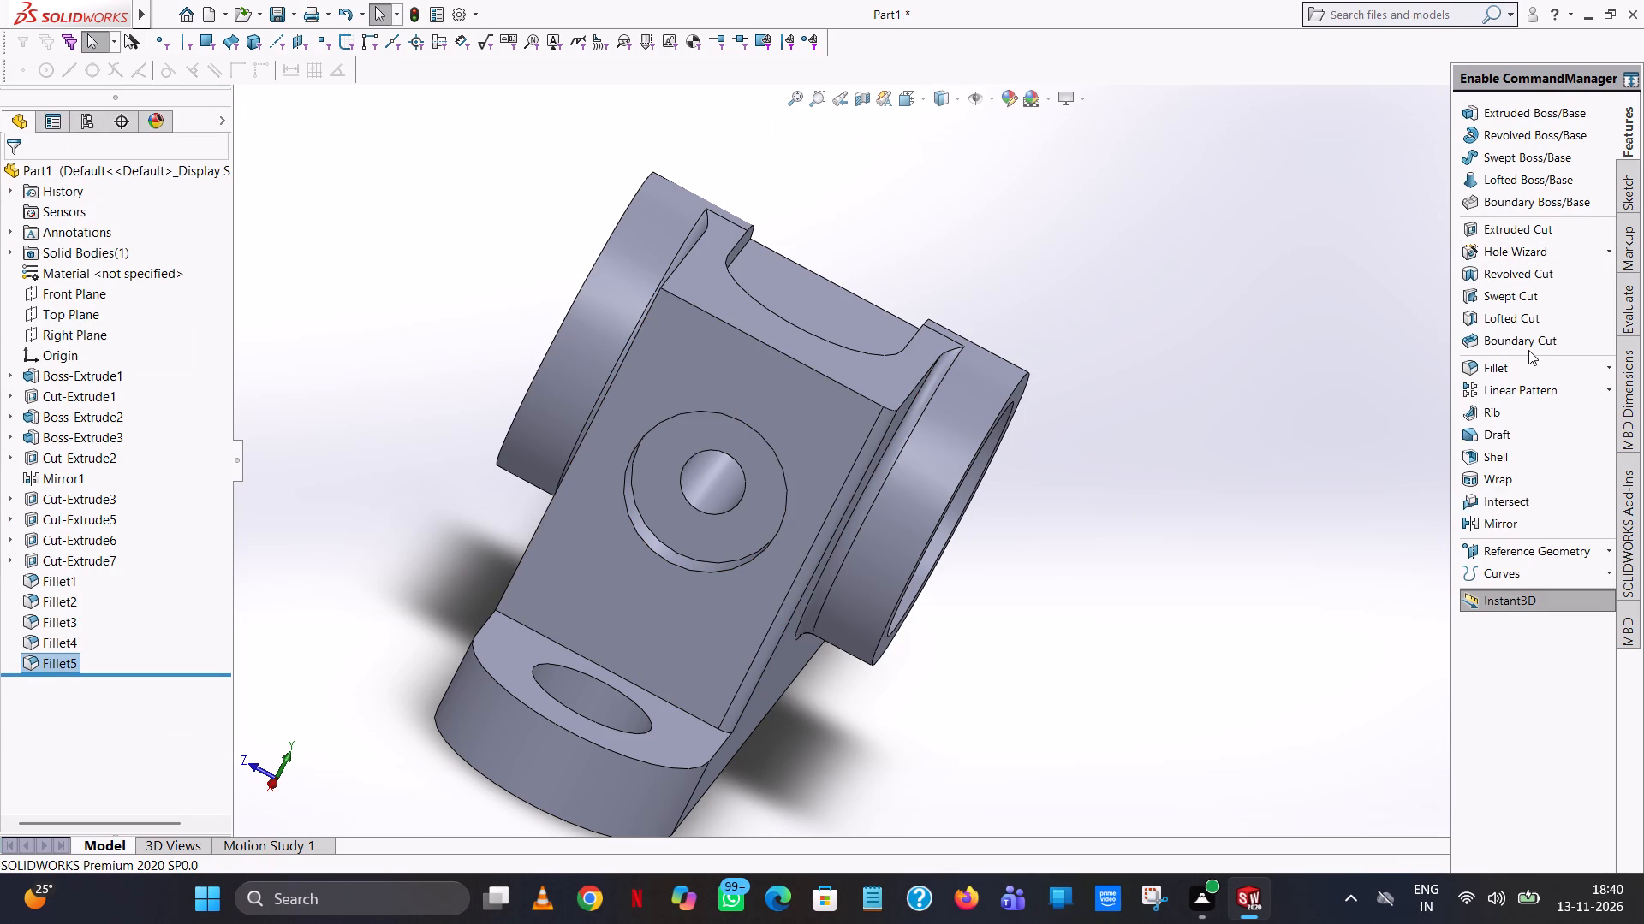
pyautogui.click(1513, 378)
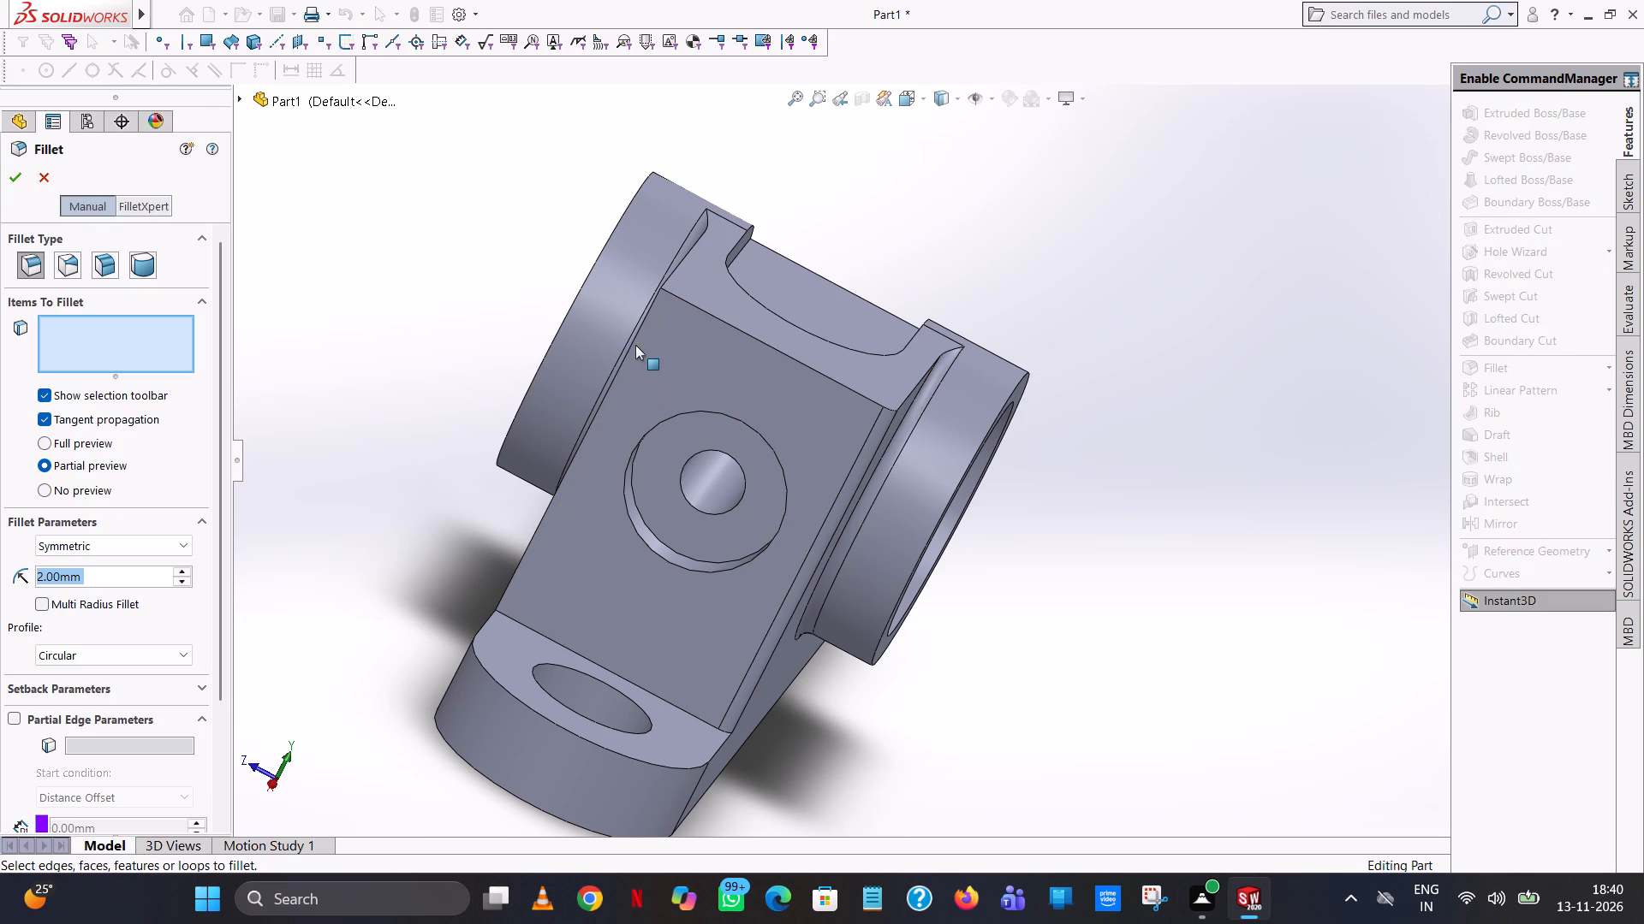
pyautogui.click(634, 337)
pyautogui.click(10, 177)
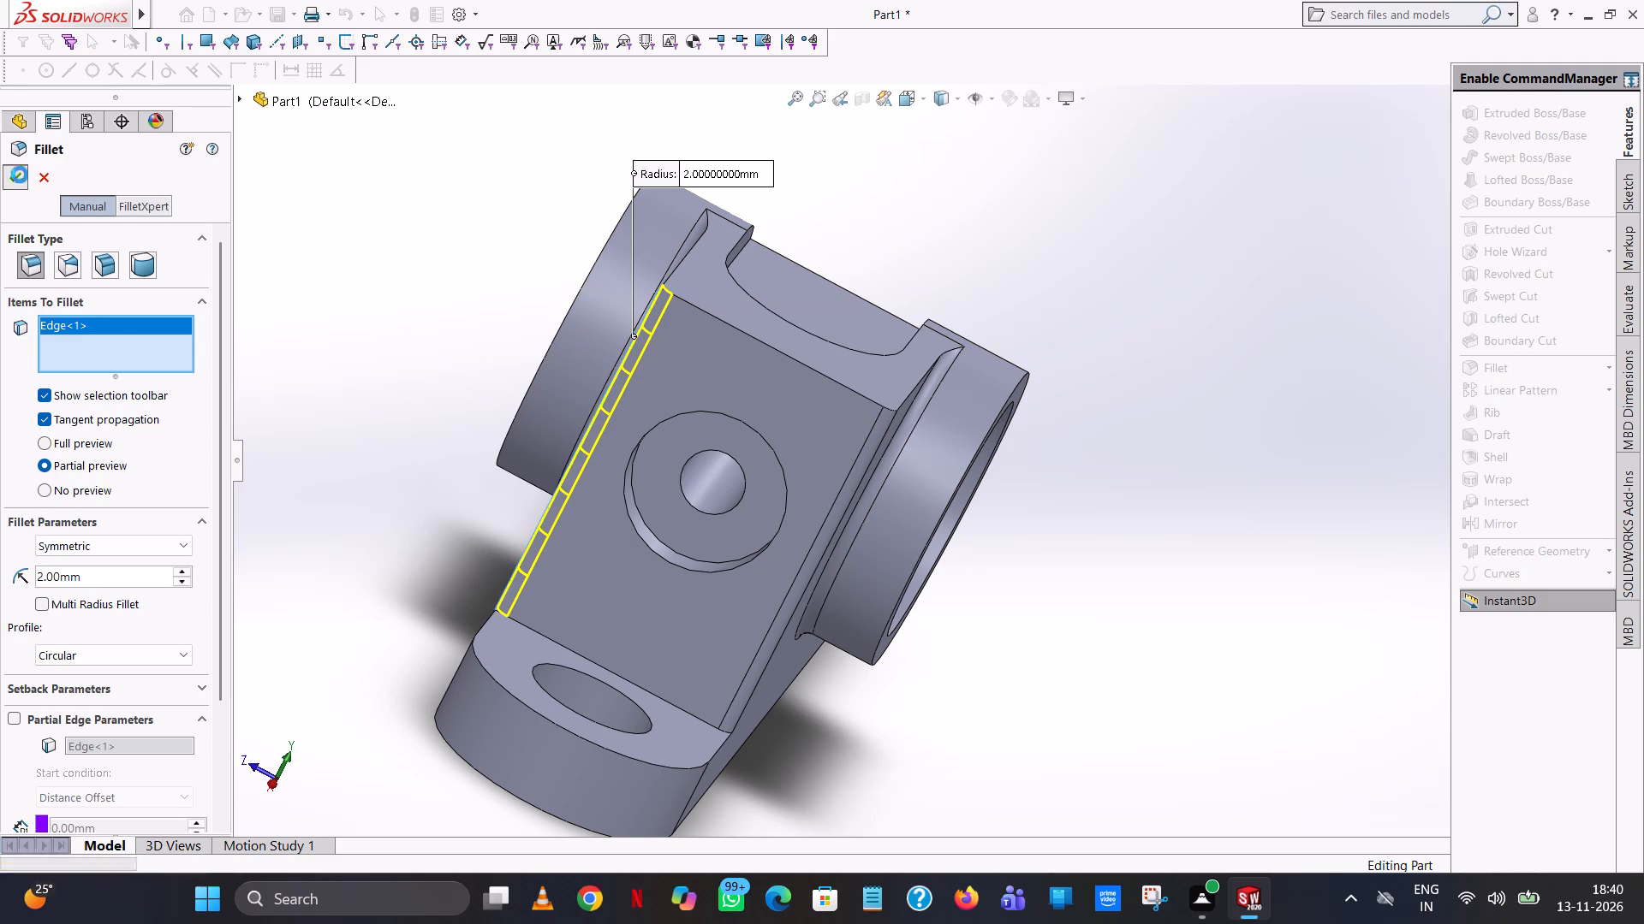
# Fillet the top edge of the stepped-hole end face with a 2 mm radius, following the tangent edges.
pyautogui.click(1499, 364)
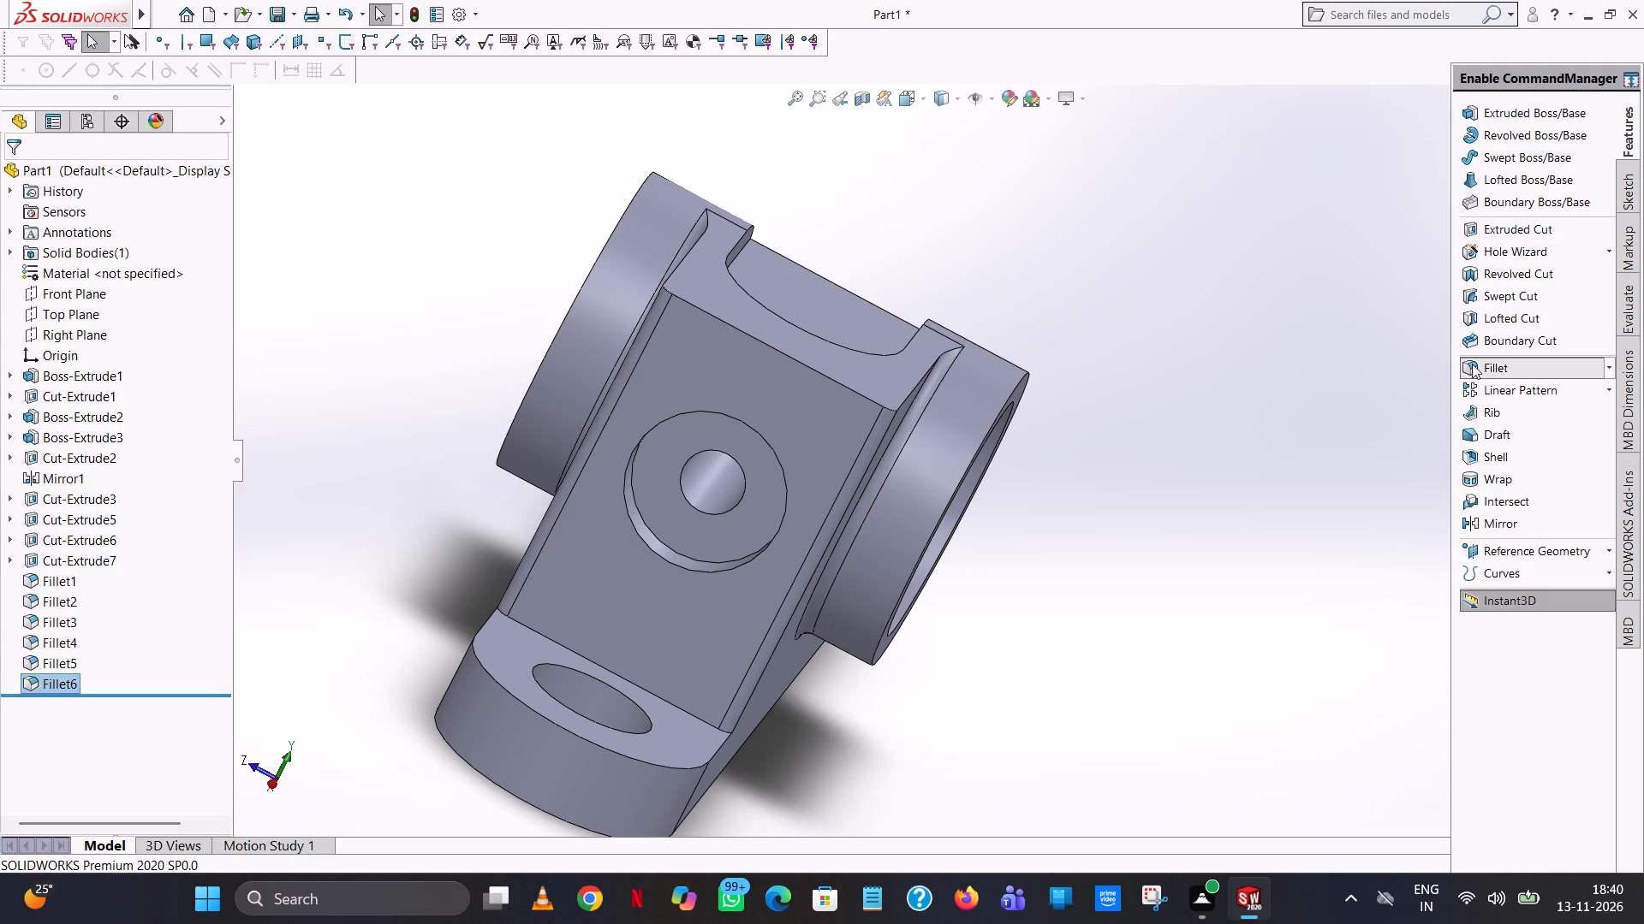
pyautogui.click(771, 346)
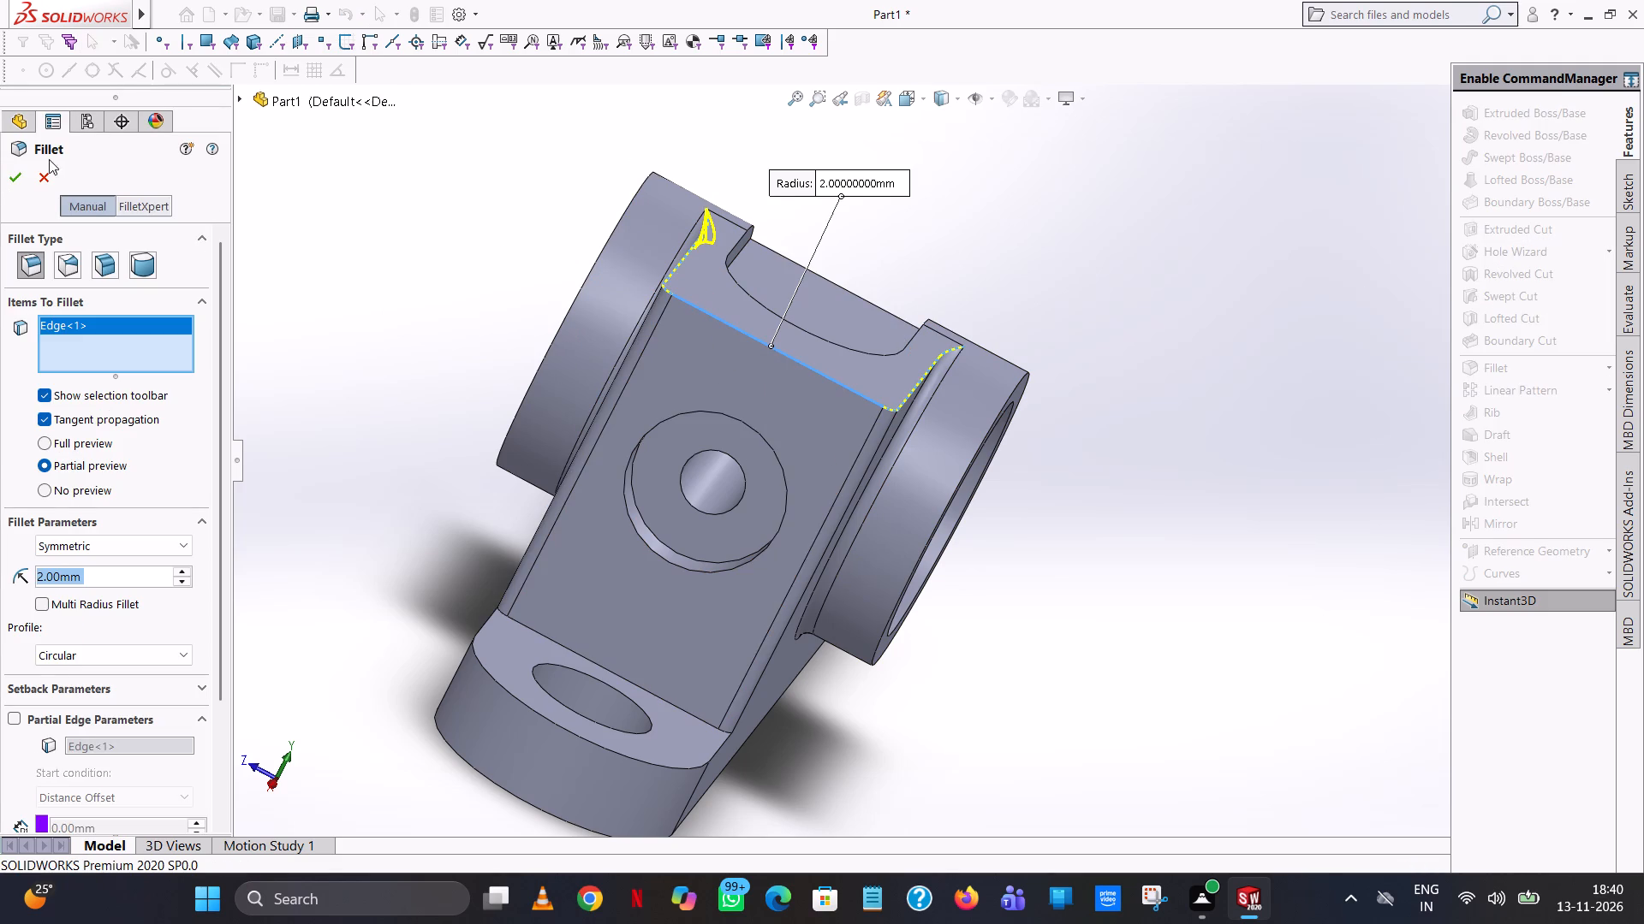
pyautogui.click(6, 176)
# Fillet the upper outer edge of the rounded lug below the stepped-hole face with a 2 mm radius.
pyautogui.moveTo(882, 225); pyautogui.dragTo(882, 303, button='middle')
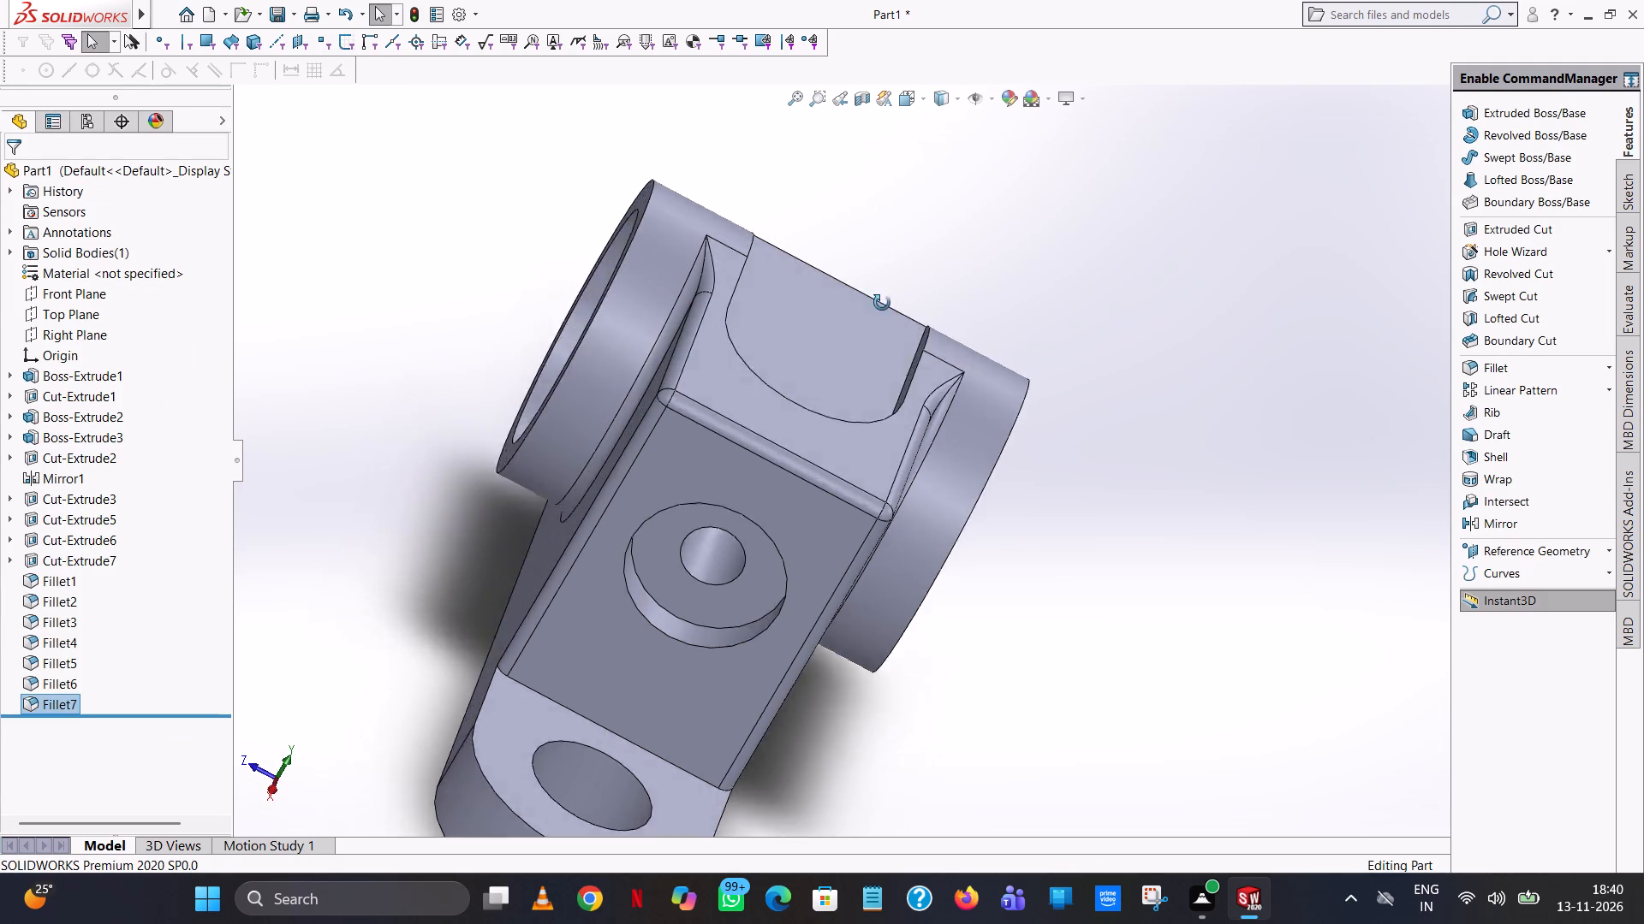
pyautogui.moveTo(882, 303); pyautogui.dragTo(831, 518, button='middle')
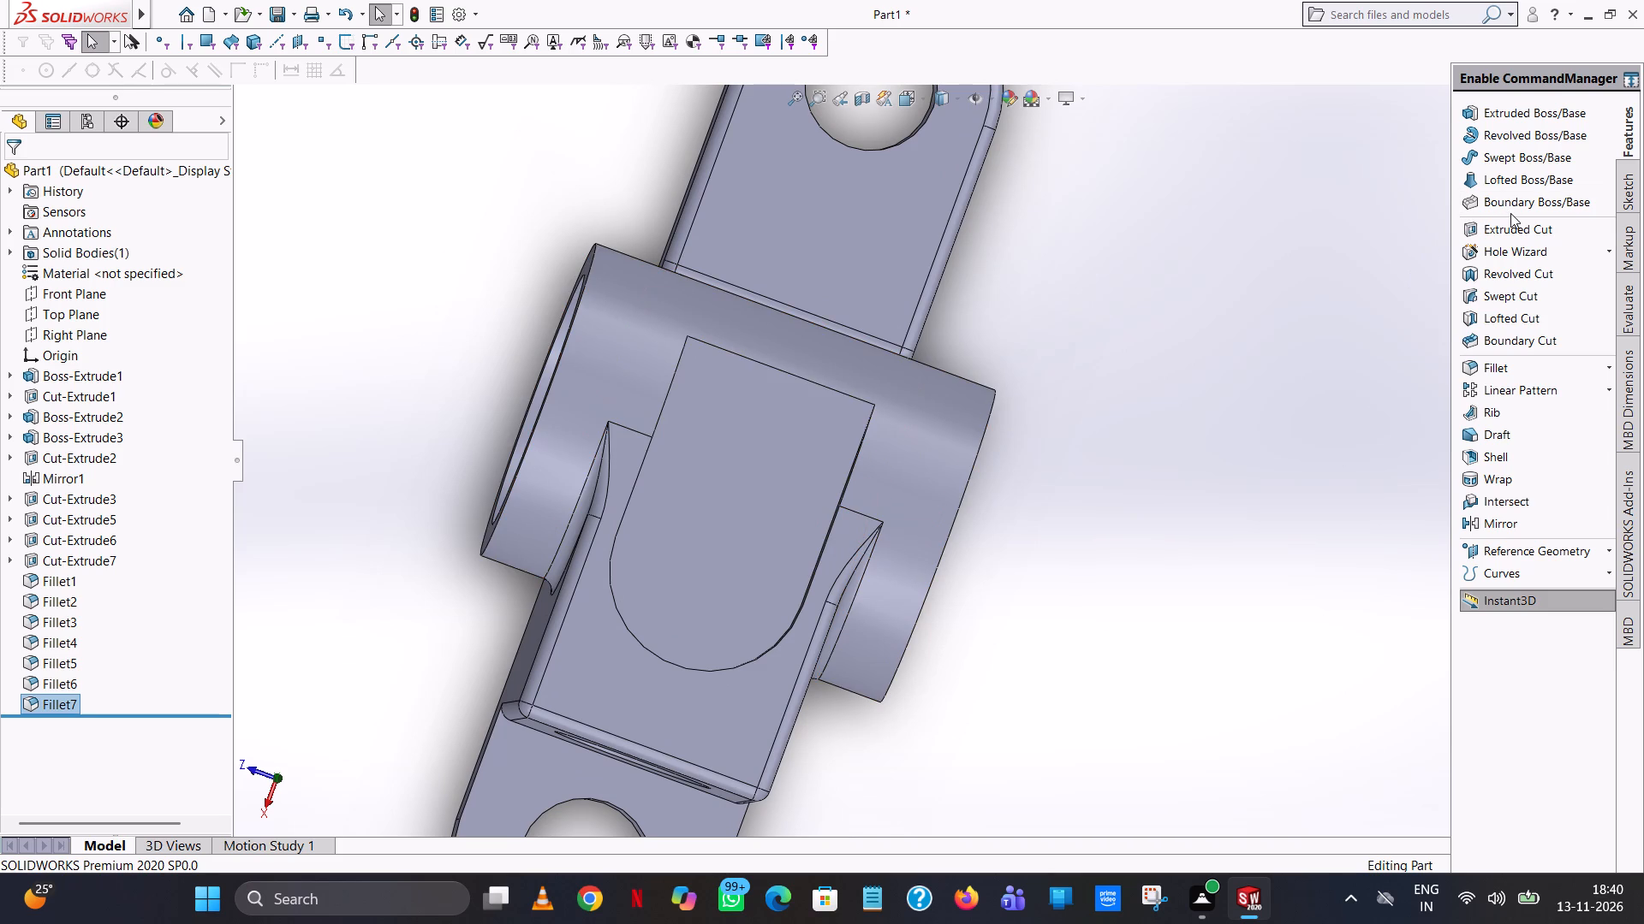
pyautogui.click(1497, 372)
pyautogui.scroll(3, 1024, 454)
pyautogui.scroll(1, 966, 664)
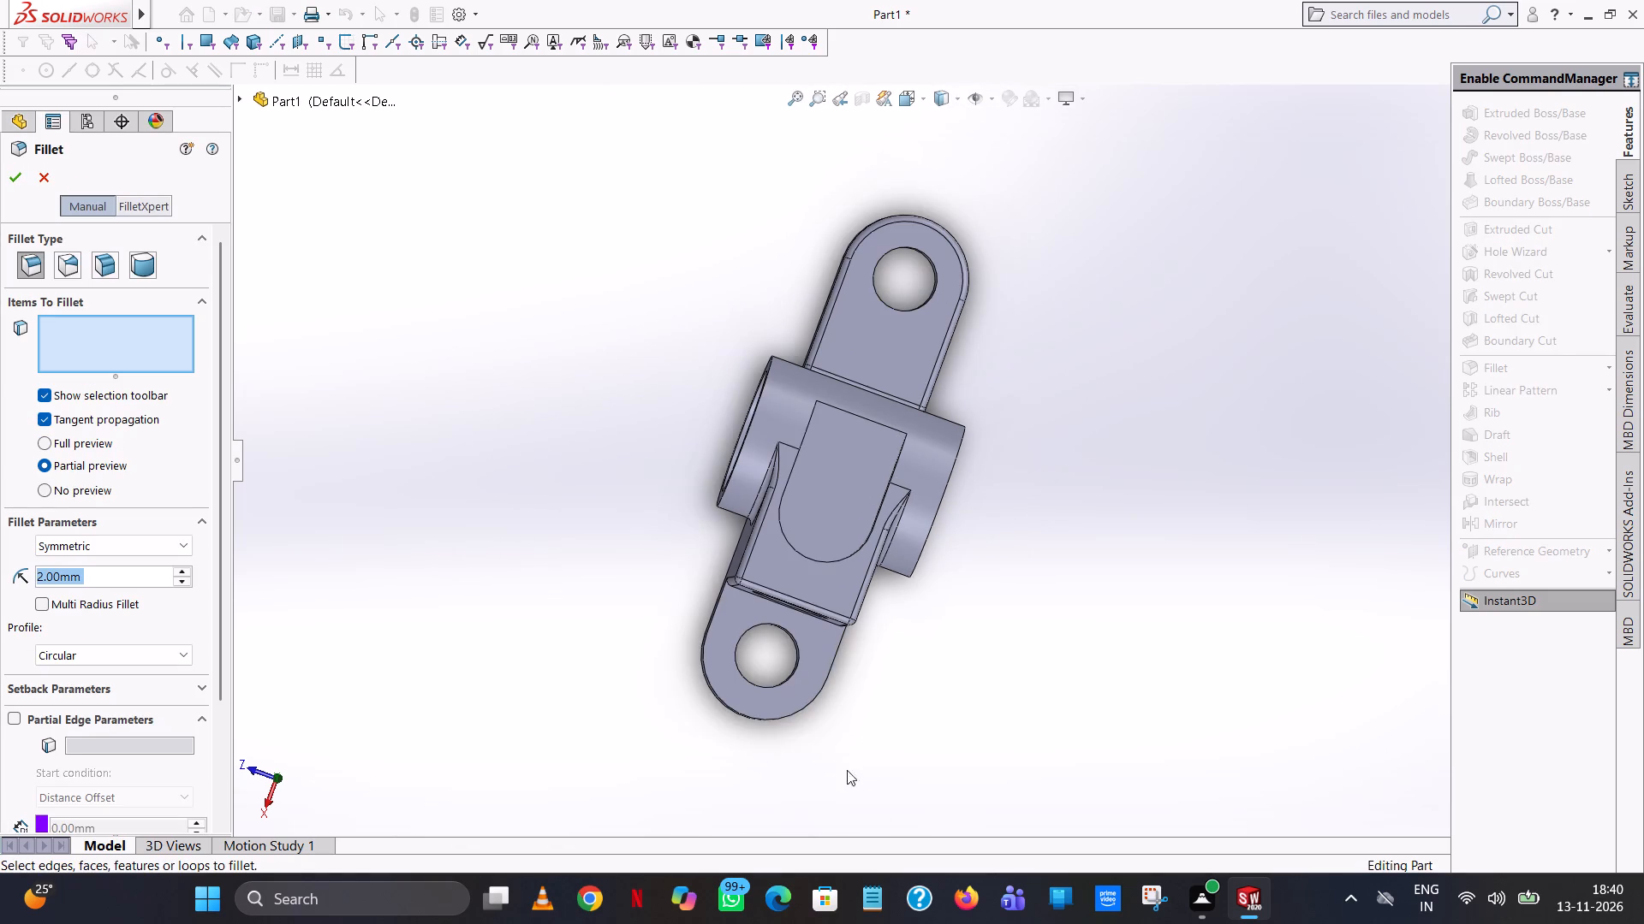
pyautogui.click(779, 720)
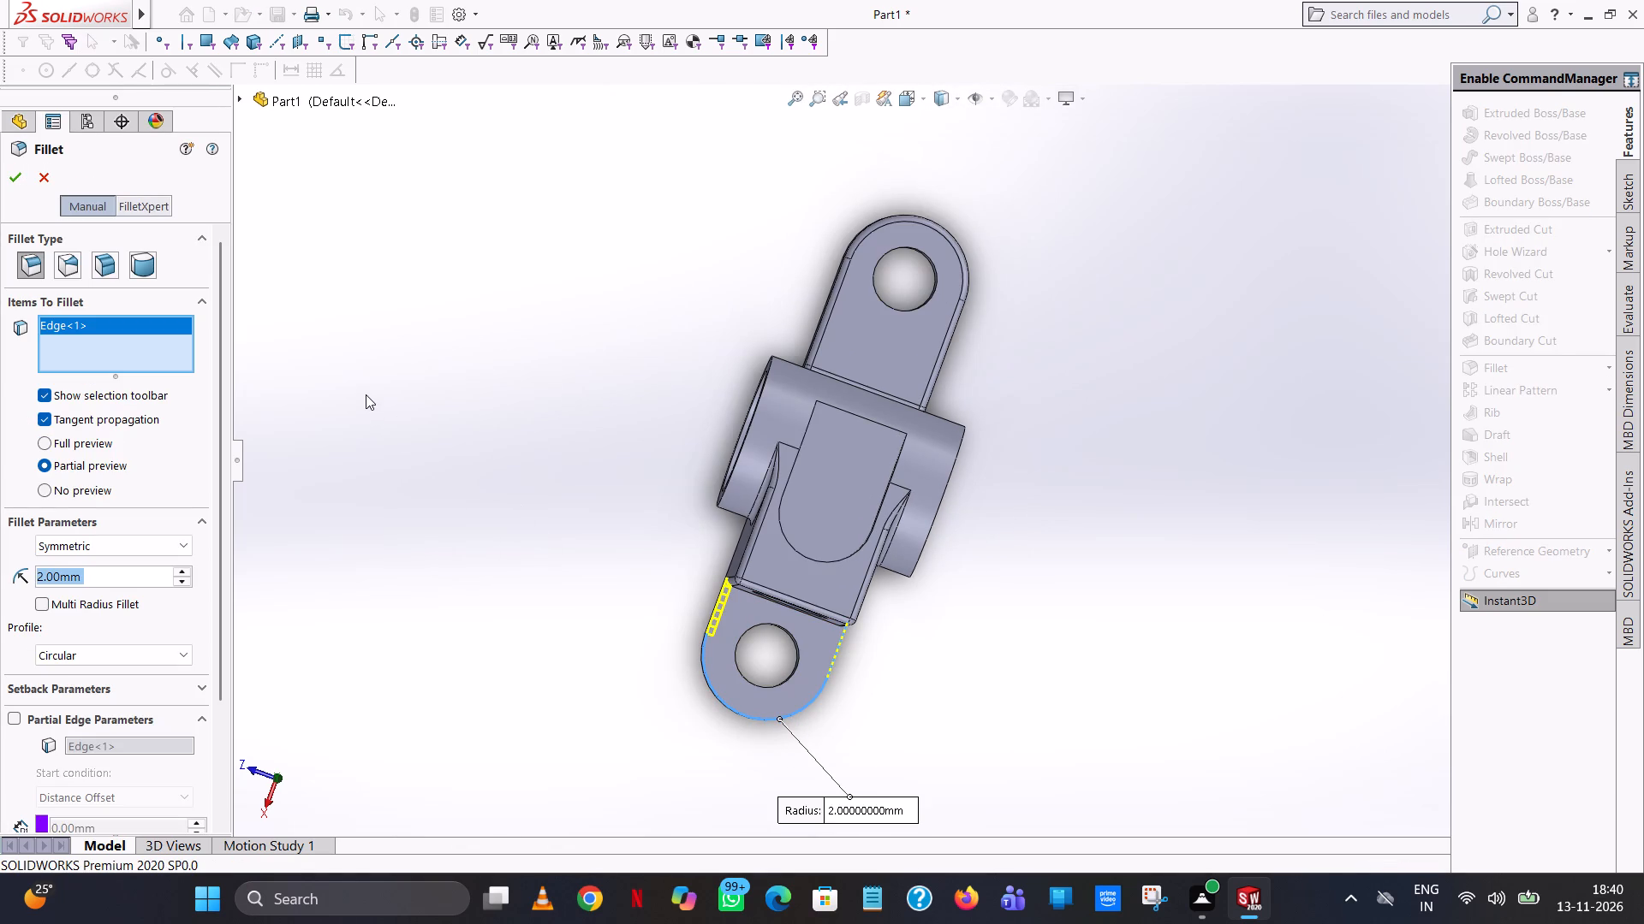
pyautogui.click(11, 175)
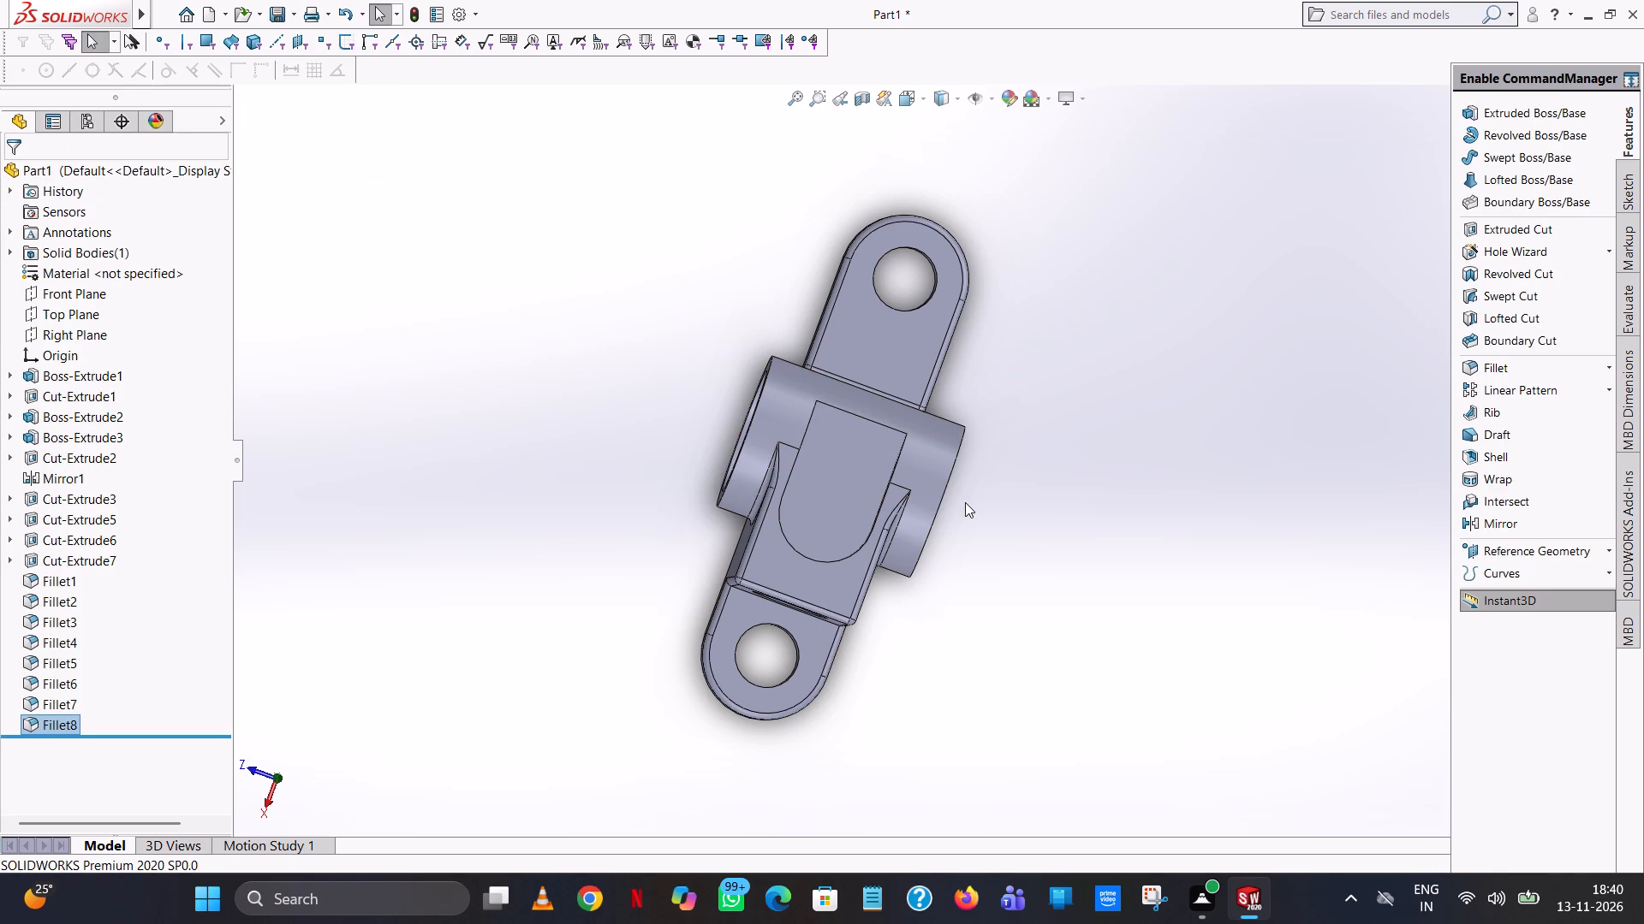
# Apply the standard mid-grey colour to the entire part.
pyautogui.scroll(2, 954, 515)
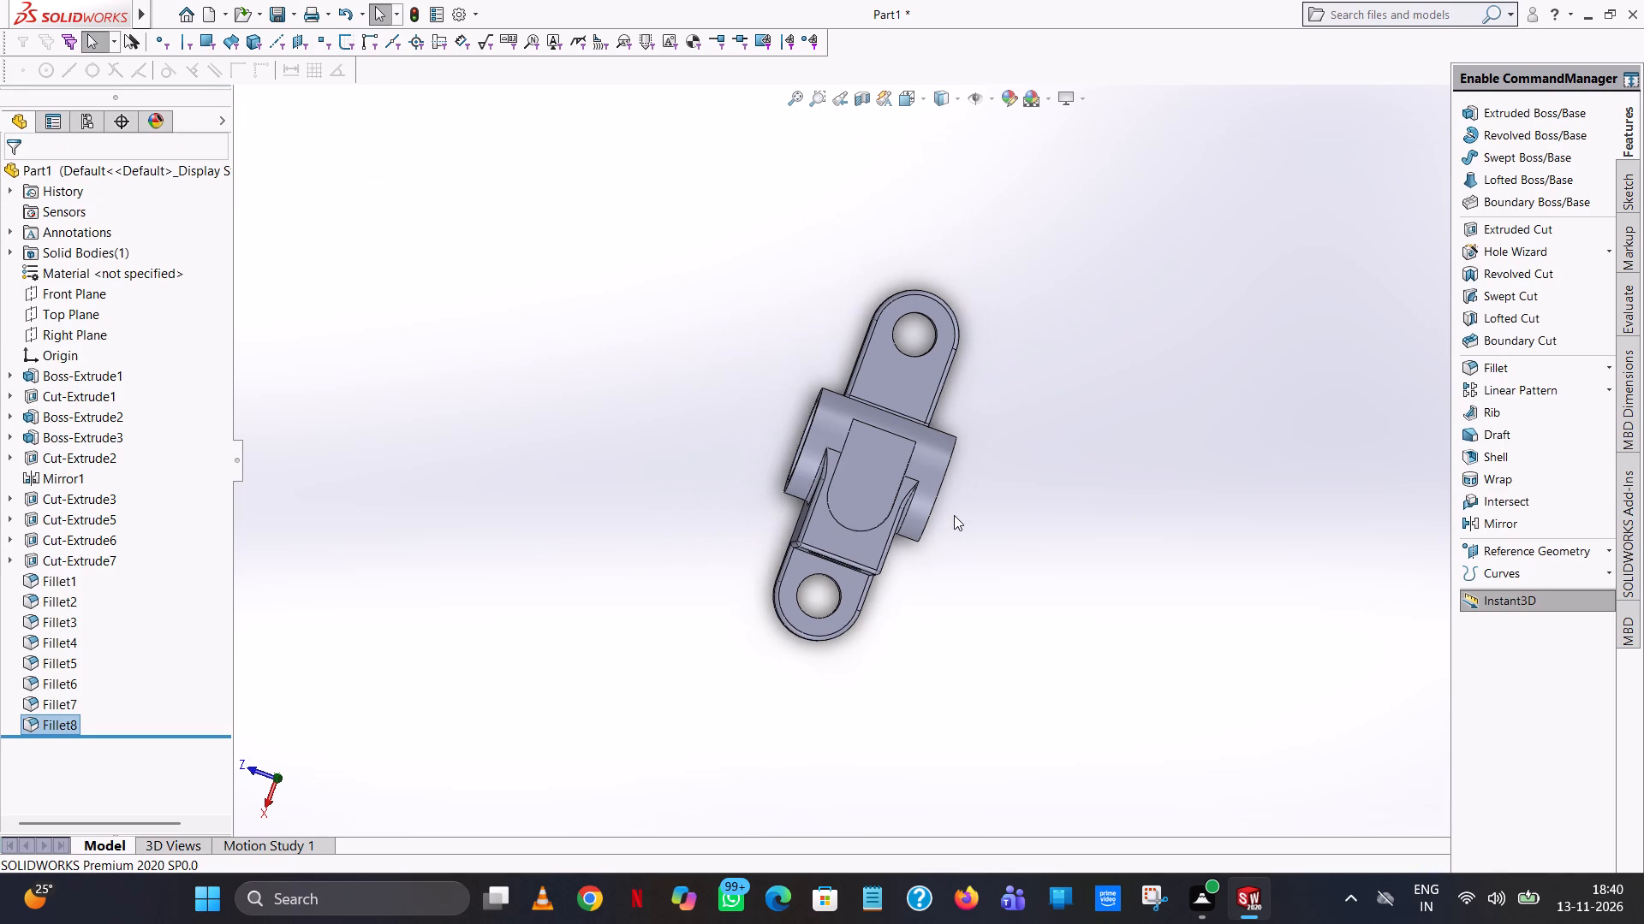
pyautogui.moveTo(883, 614); pyautogui.dragTo(904, 386, button='middle')
pyautogui.scroll(1, 890, 589)
pyautogui.scroll(2, 904, 386)
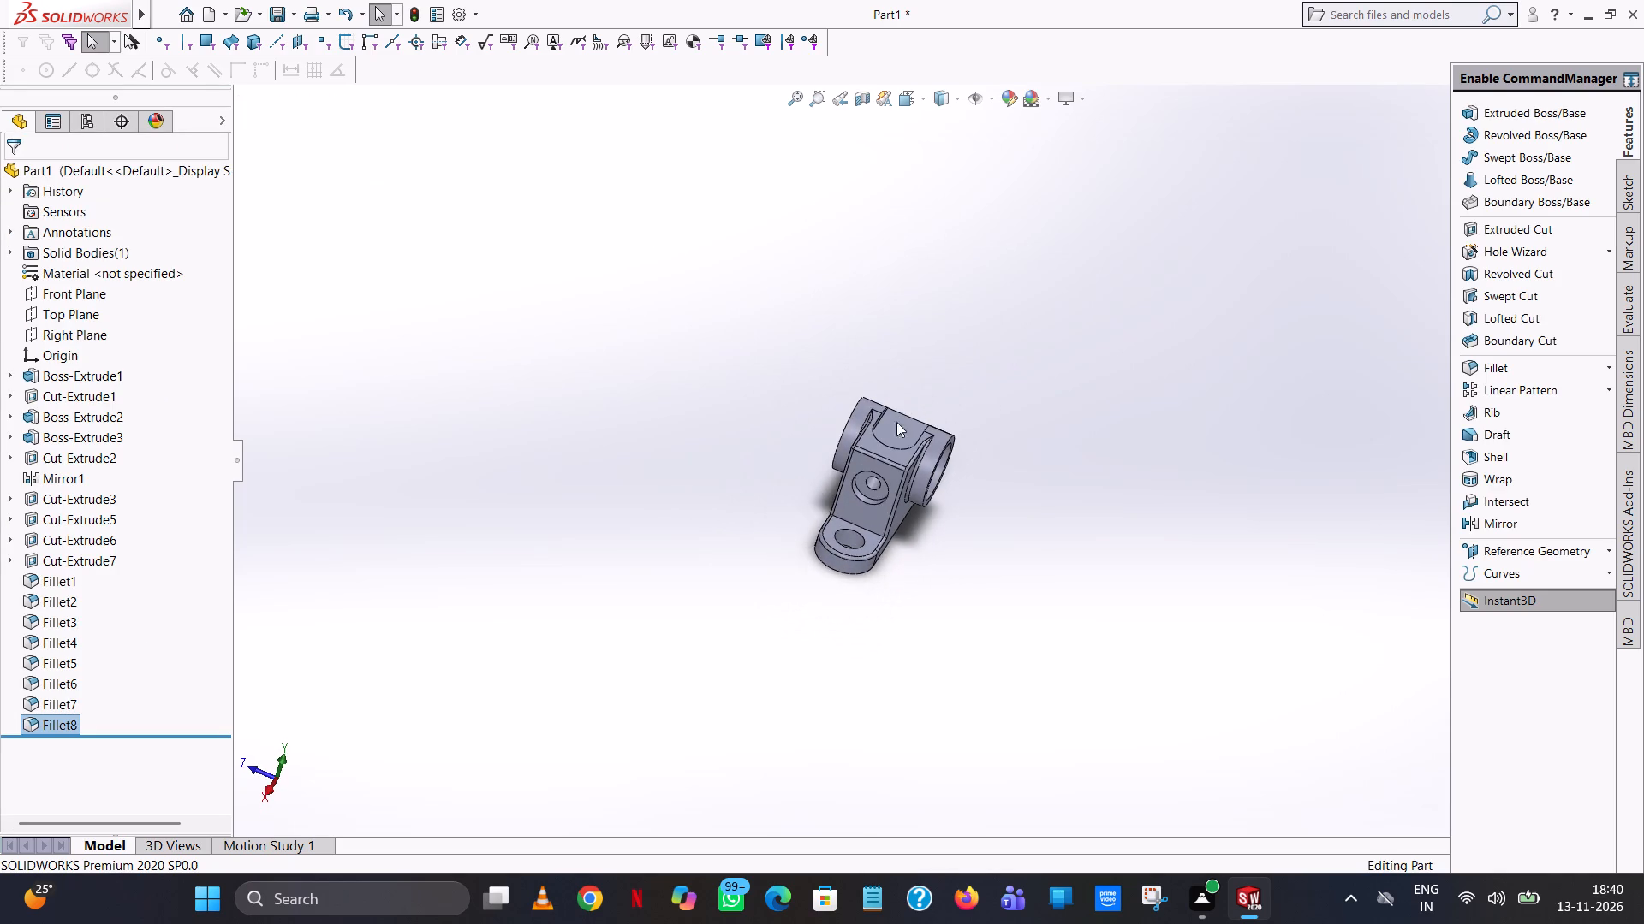
pyautogui.scroll(-7, 873, 576)
pyautogui.moveTo(937, 418); pyautogui.dragTo(798, 331, button='middle')
pyautogui.rightClick(1143, 272)
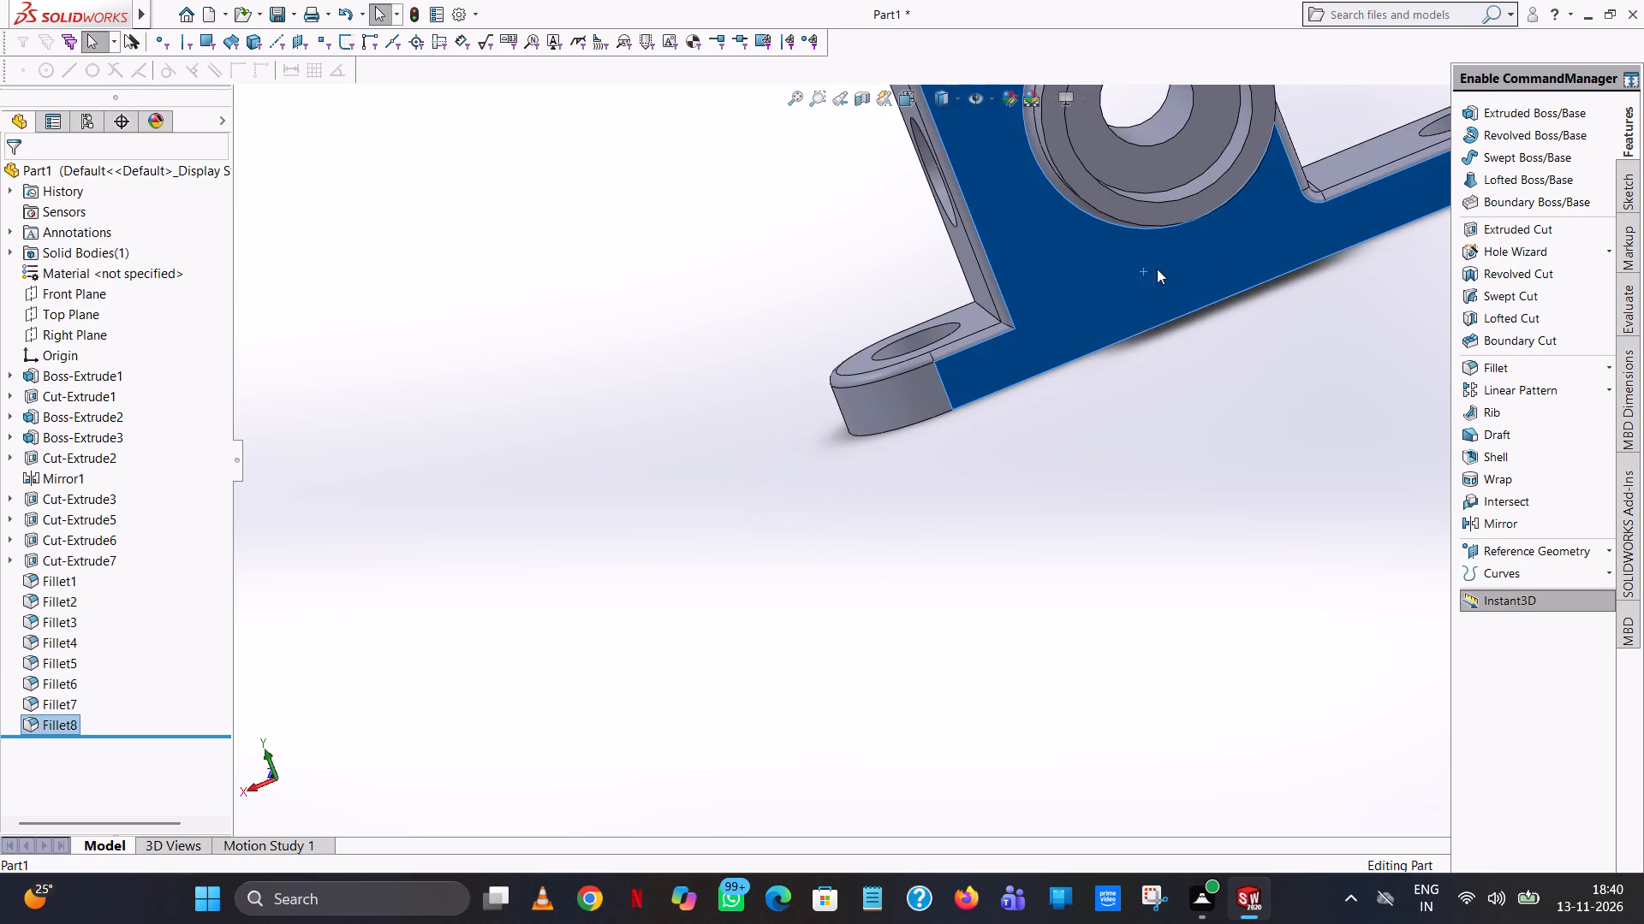
pyautogui.click(1284, 216)
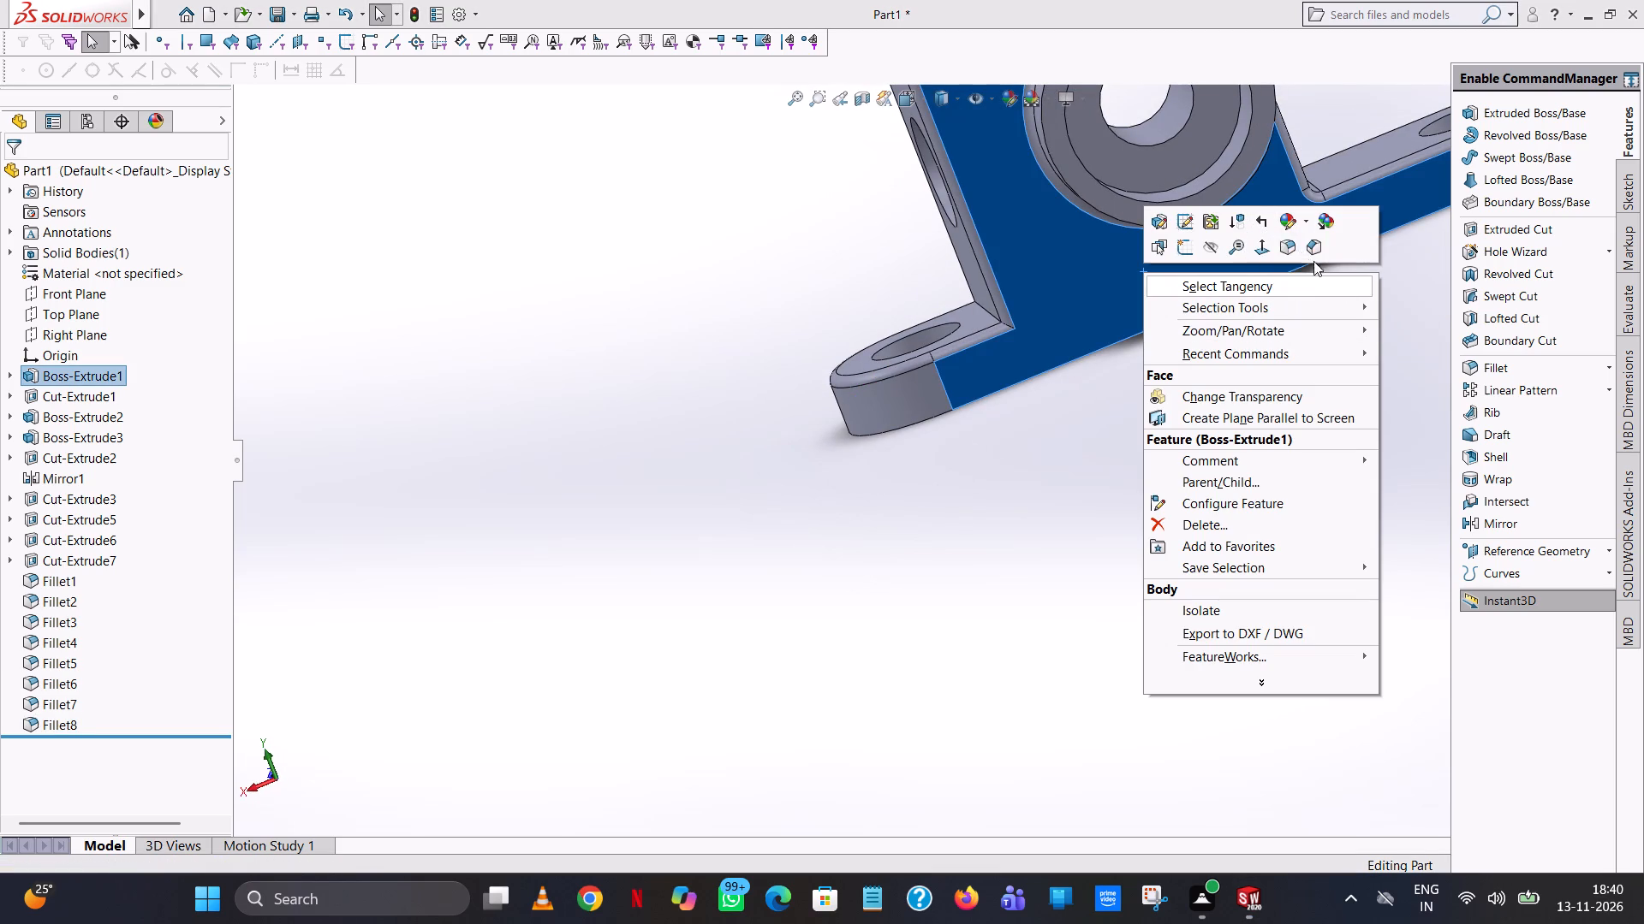
pyautogui.click(1285, 217)
pyautogui.click(1346, 319)
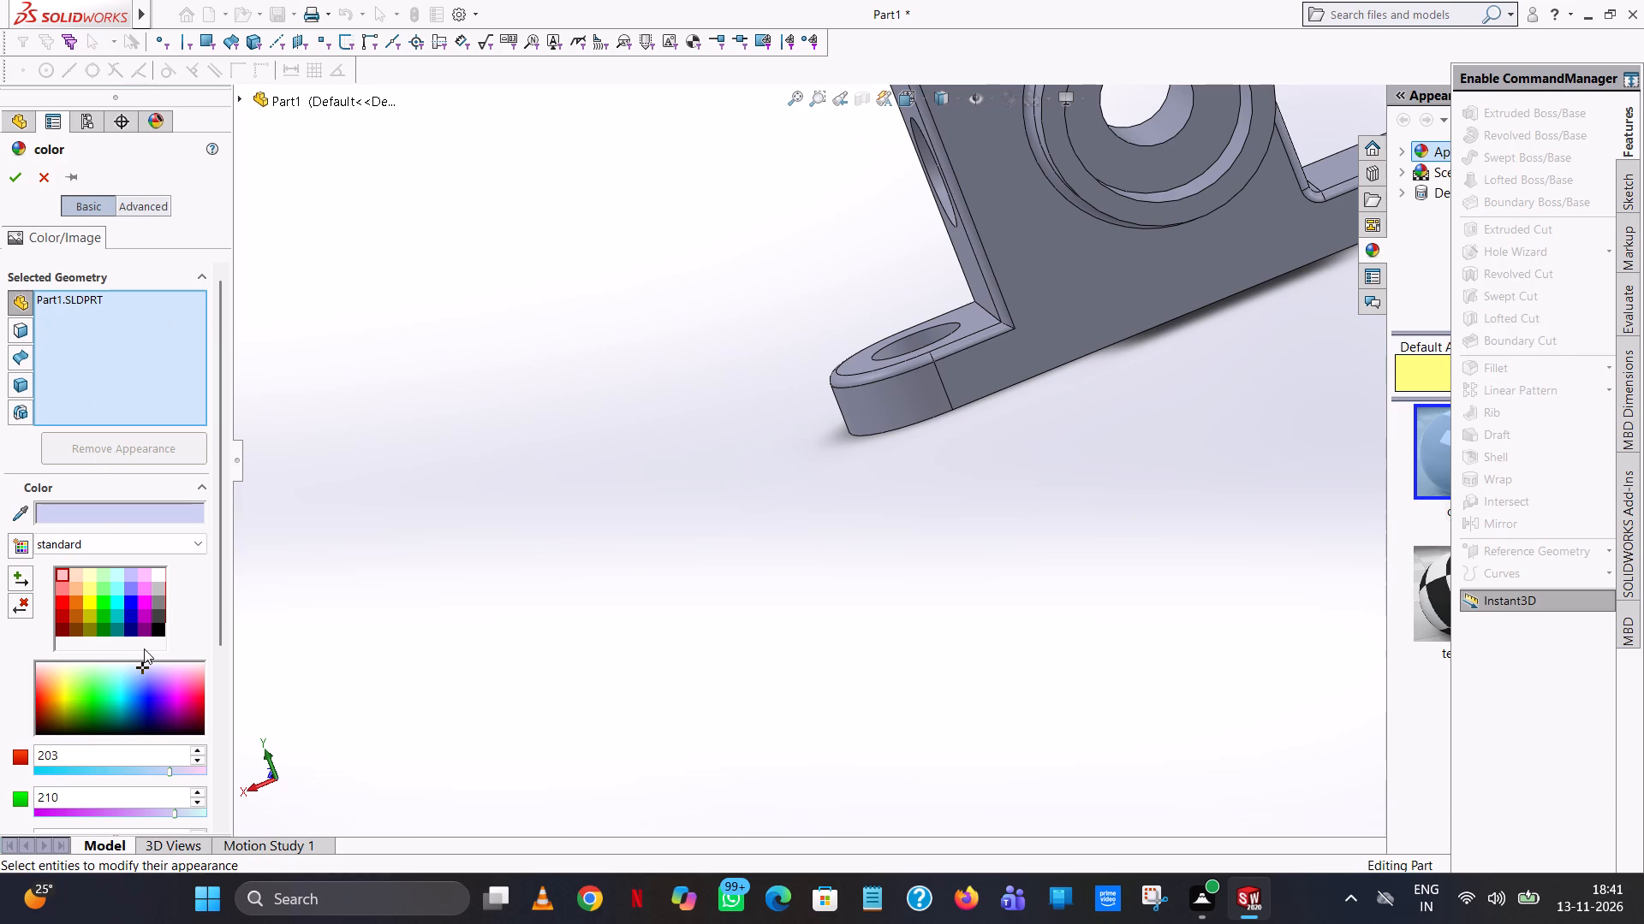
pyautogui.click(154, 606)
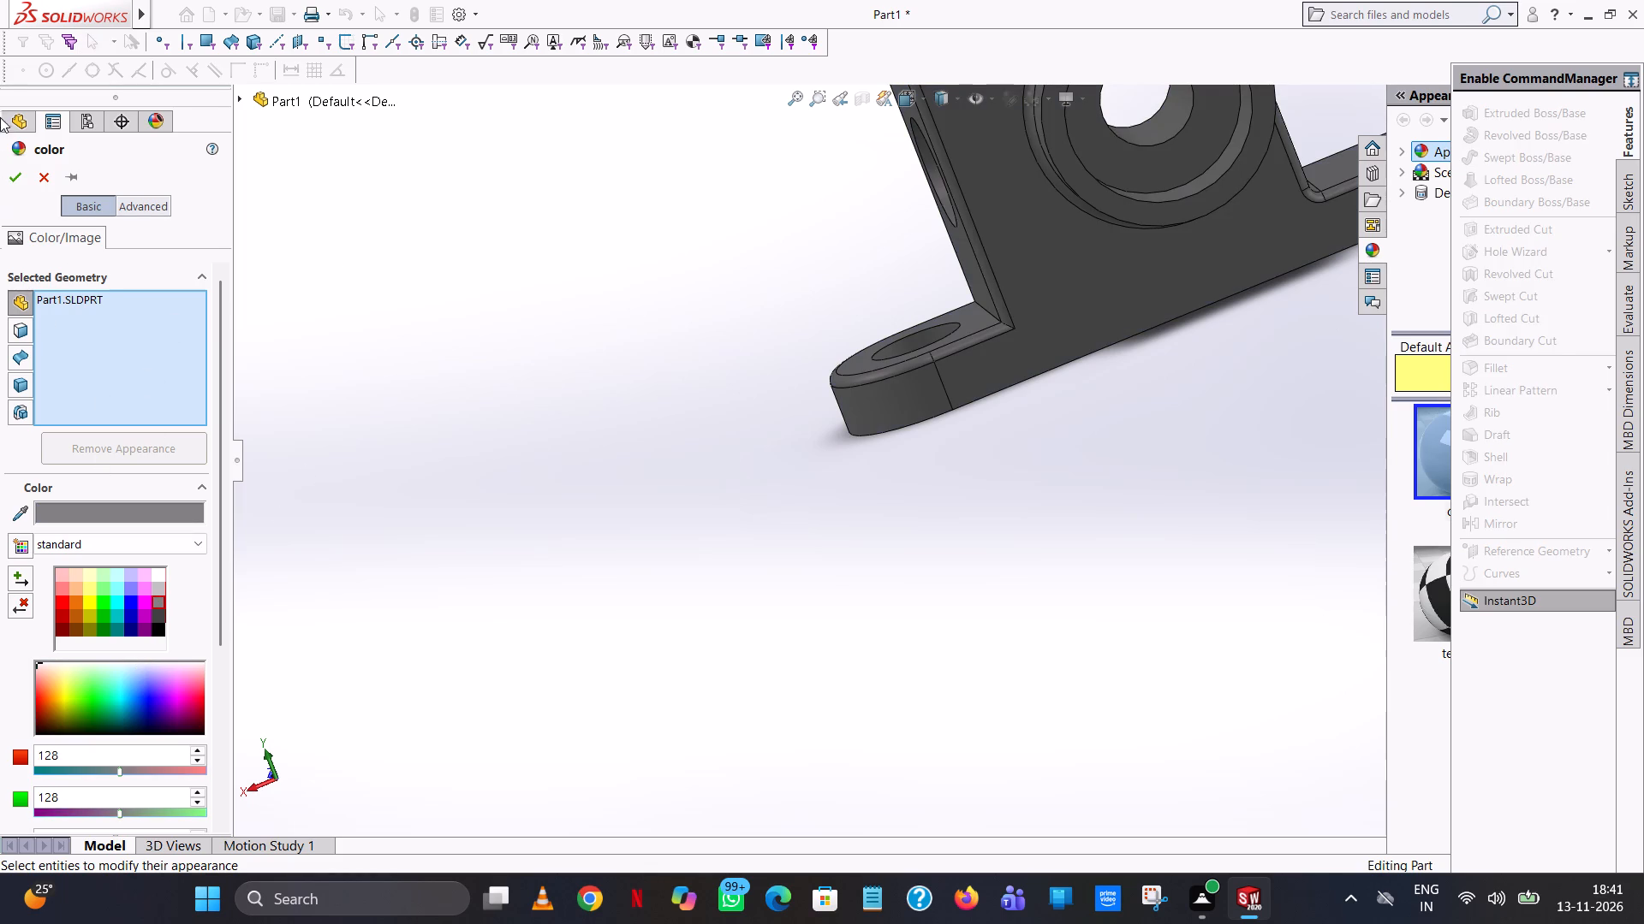
pyautogui.click(15, 174)
# Colour the inner faces of both mounting holes, the bearing bore with its two counterbores, and the stepped end hole white.
pyautogui.click(922, 340)
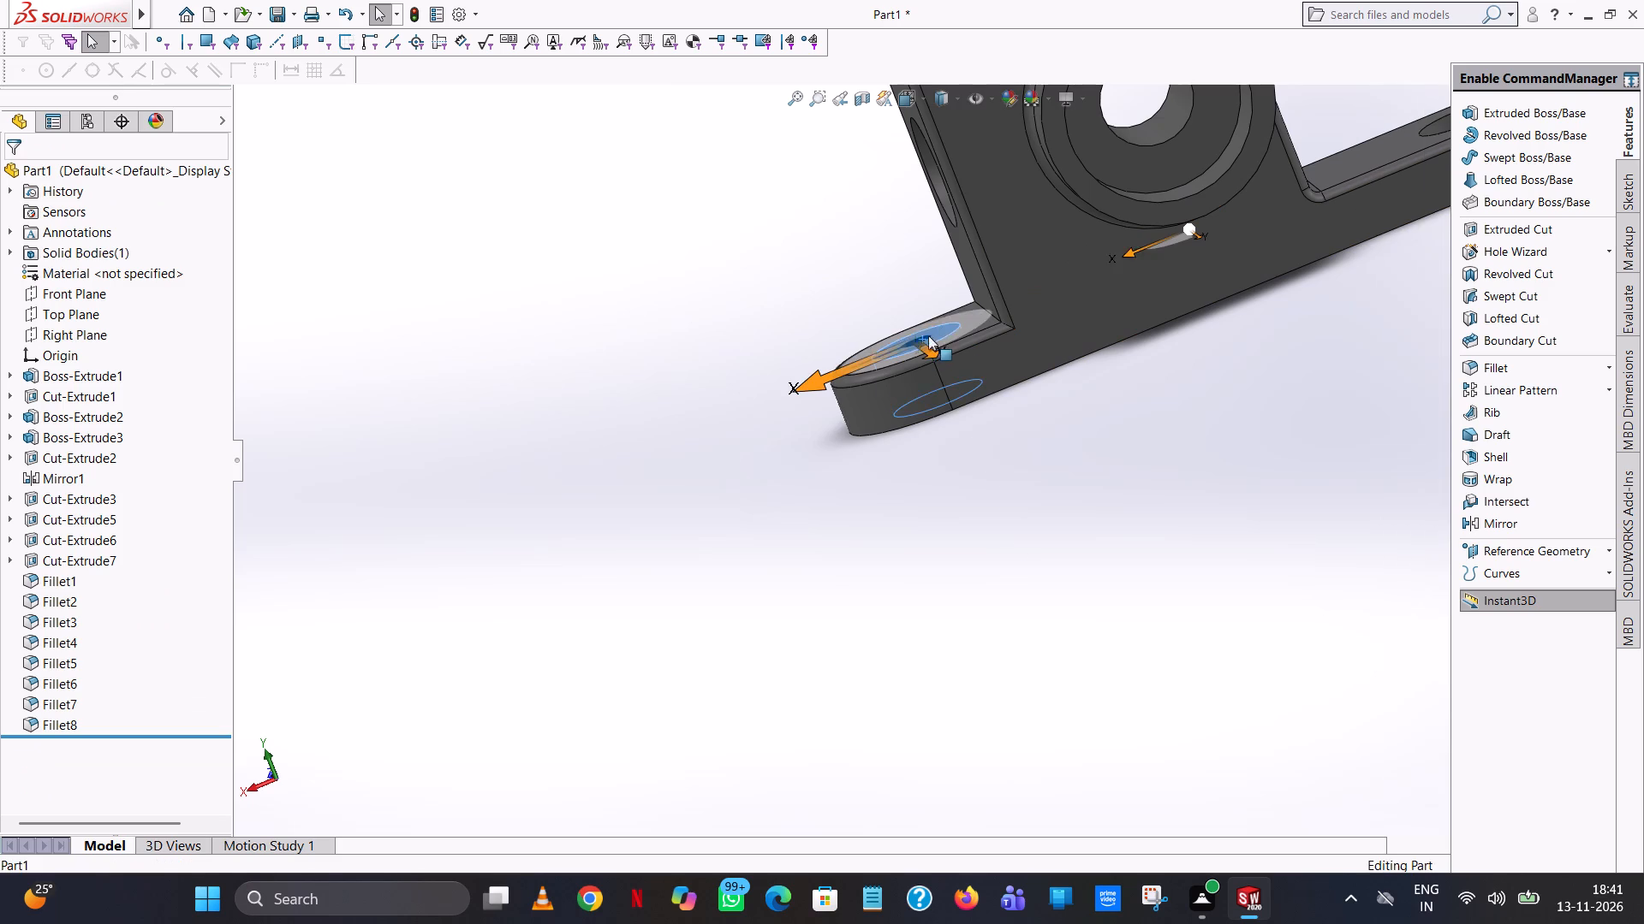
pyautogui.click(1097, 258)
pyautogui.click(1118, 300)
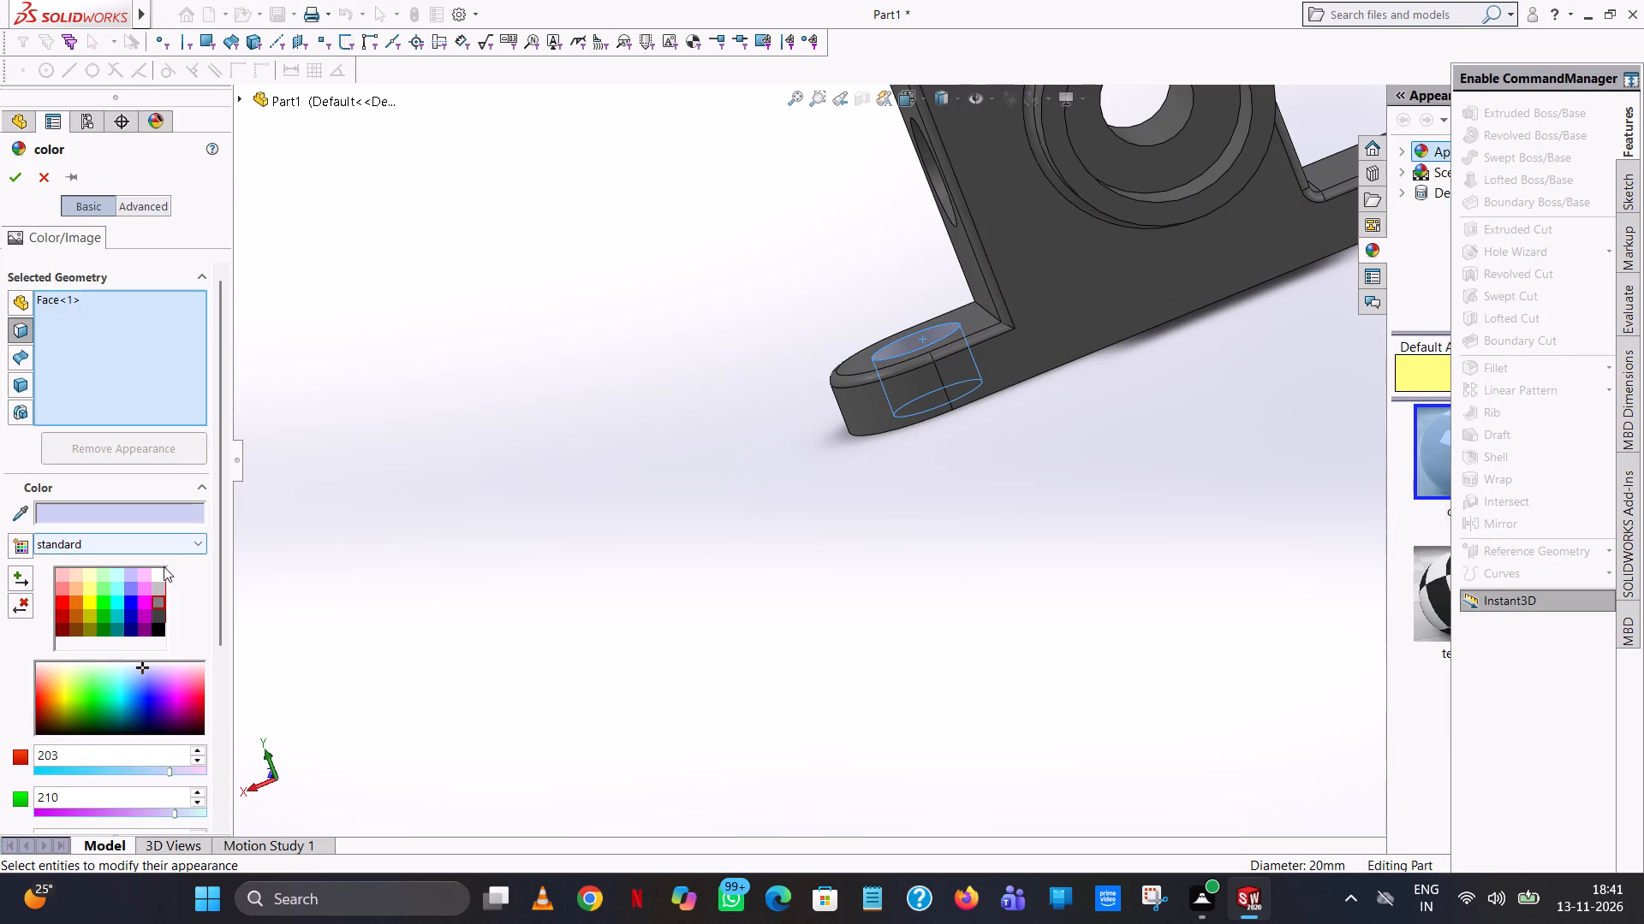
pyautogui.click(152, 574)
pyautogui.click(1150, 121)
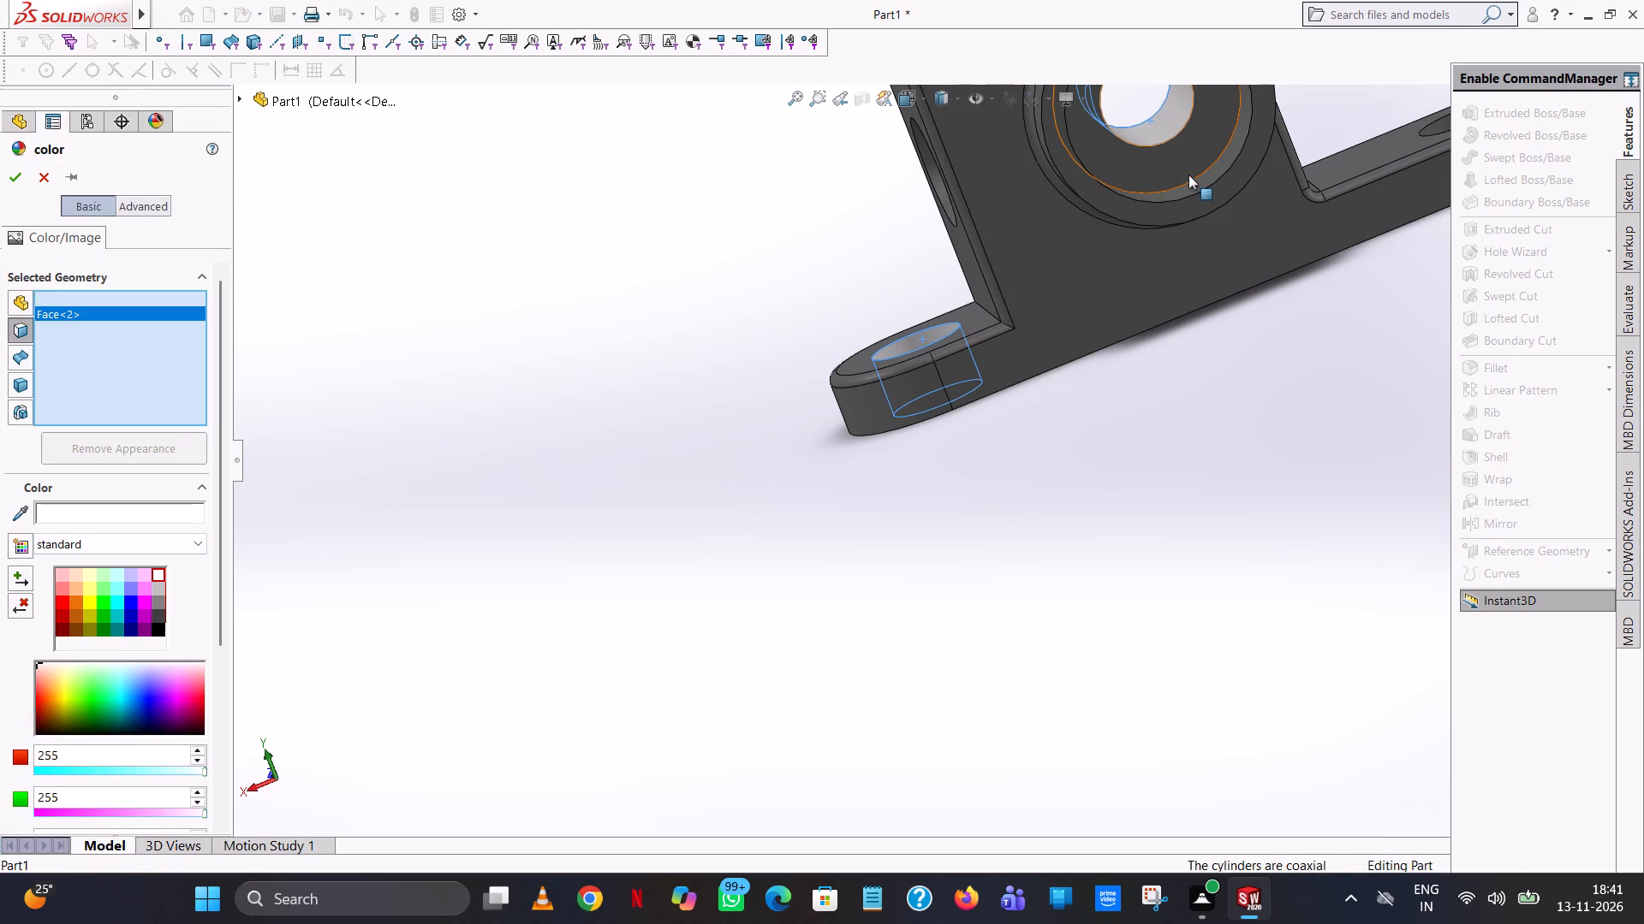
pyautogui.click(1194, 179)
pyautogui.click(1188, 163)
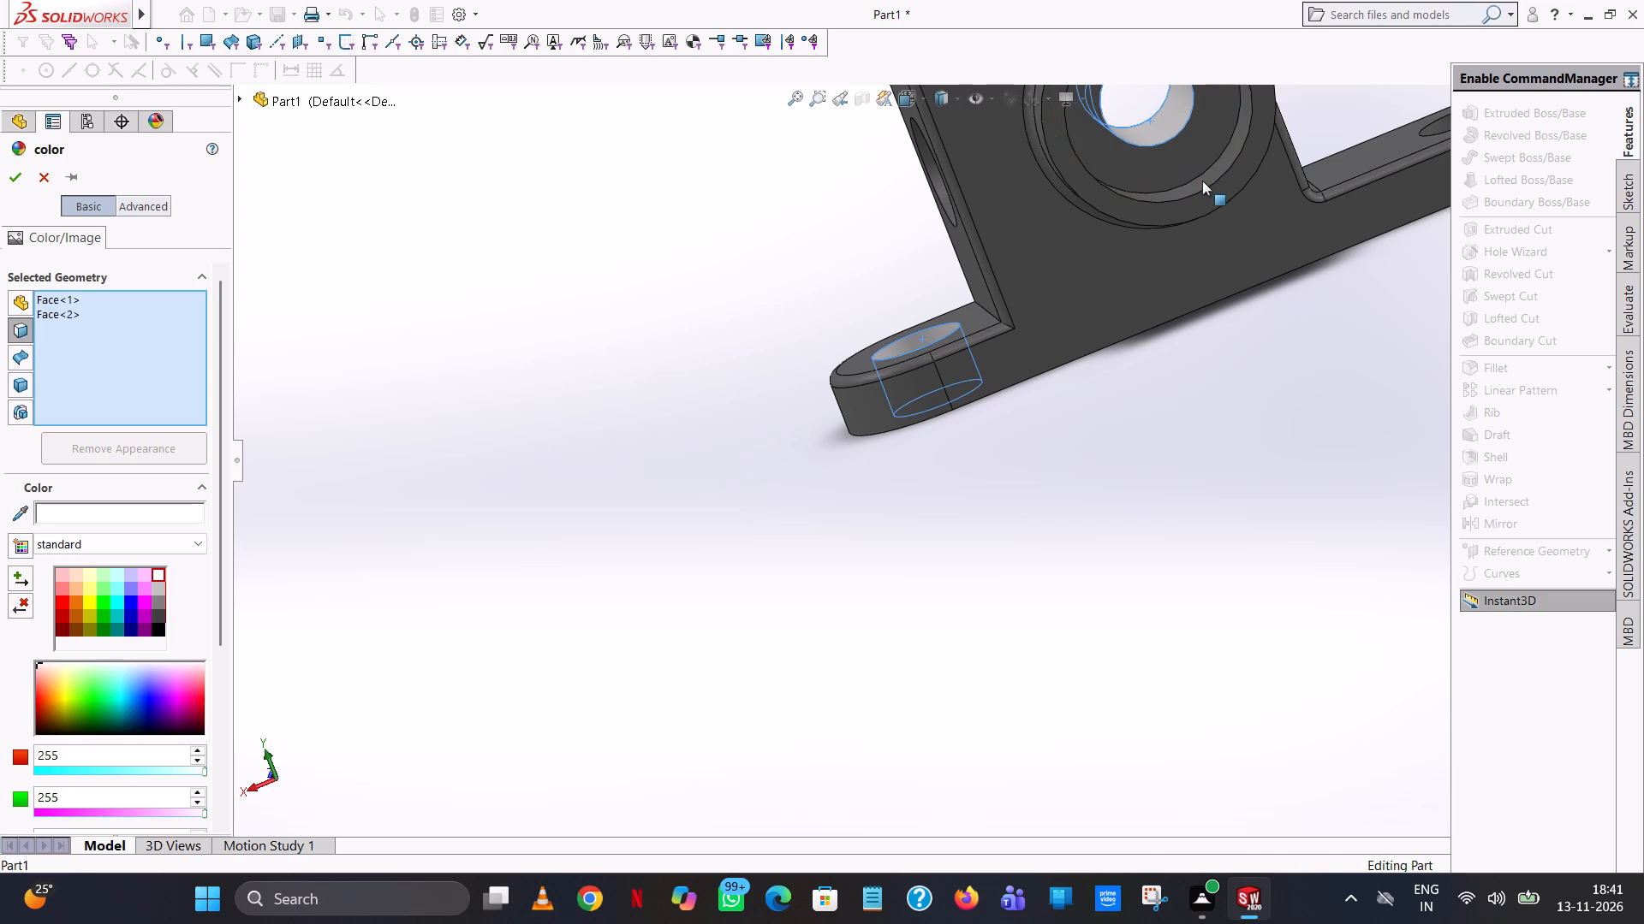
pyautogui.click(1203, 182)
pyautogui.scroll(6, 1204, 184)
pyautogui.moveTo(1204, 187); pyautogui.dragTo(1216, 357, button='middle')
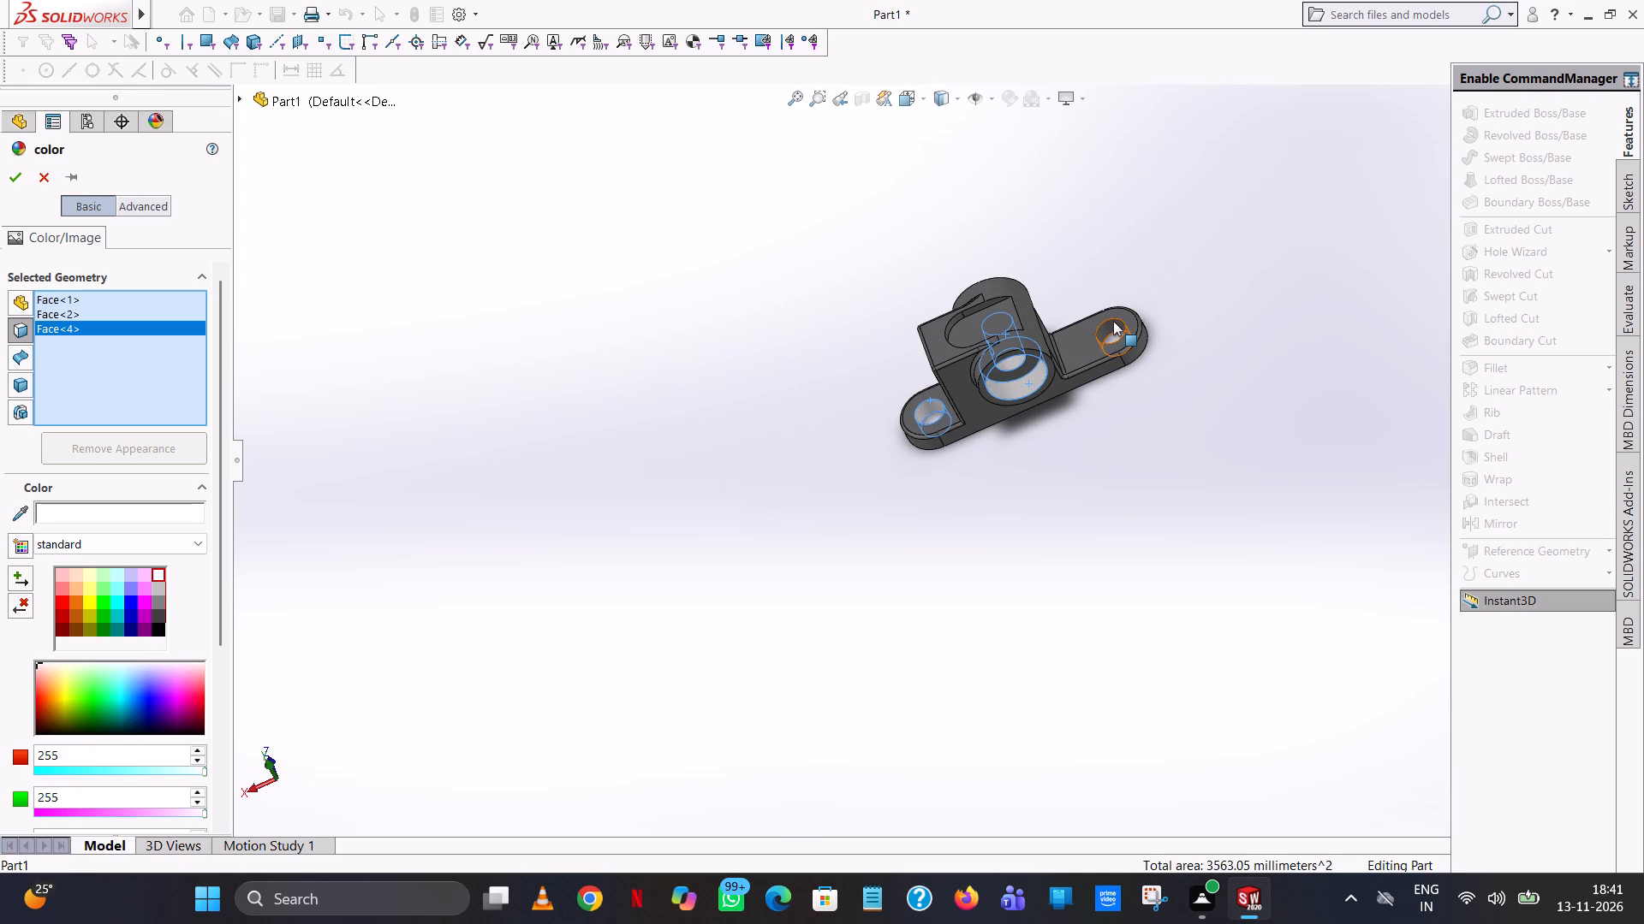
pyautogui.click(1113, 321)
pyautogui.scroll(-5, 1069, 341)
pyautogui.moveTo(1069, 341); pyautogui.dragTo(1340, 100, button='middle')
pyautogui.scroll(1, 1093, 281)
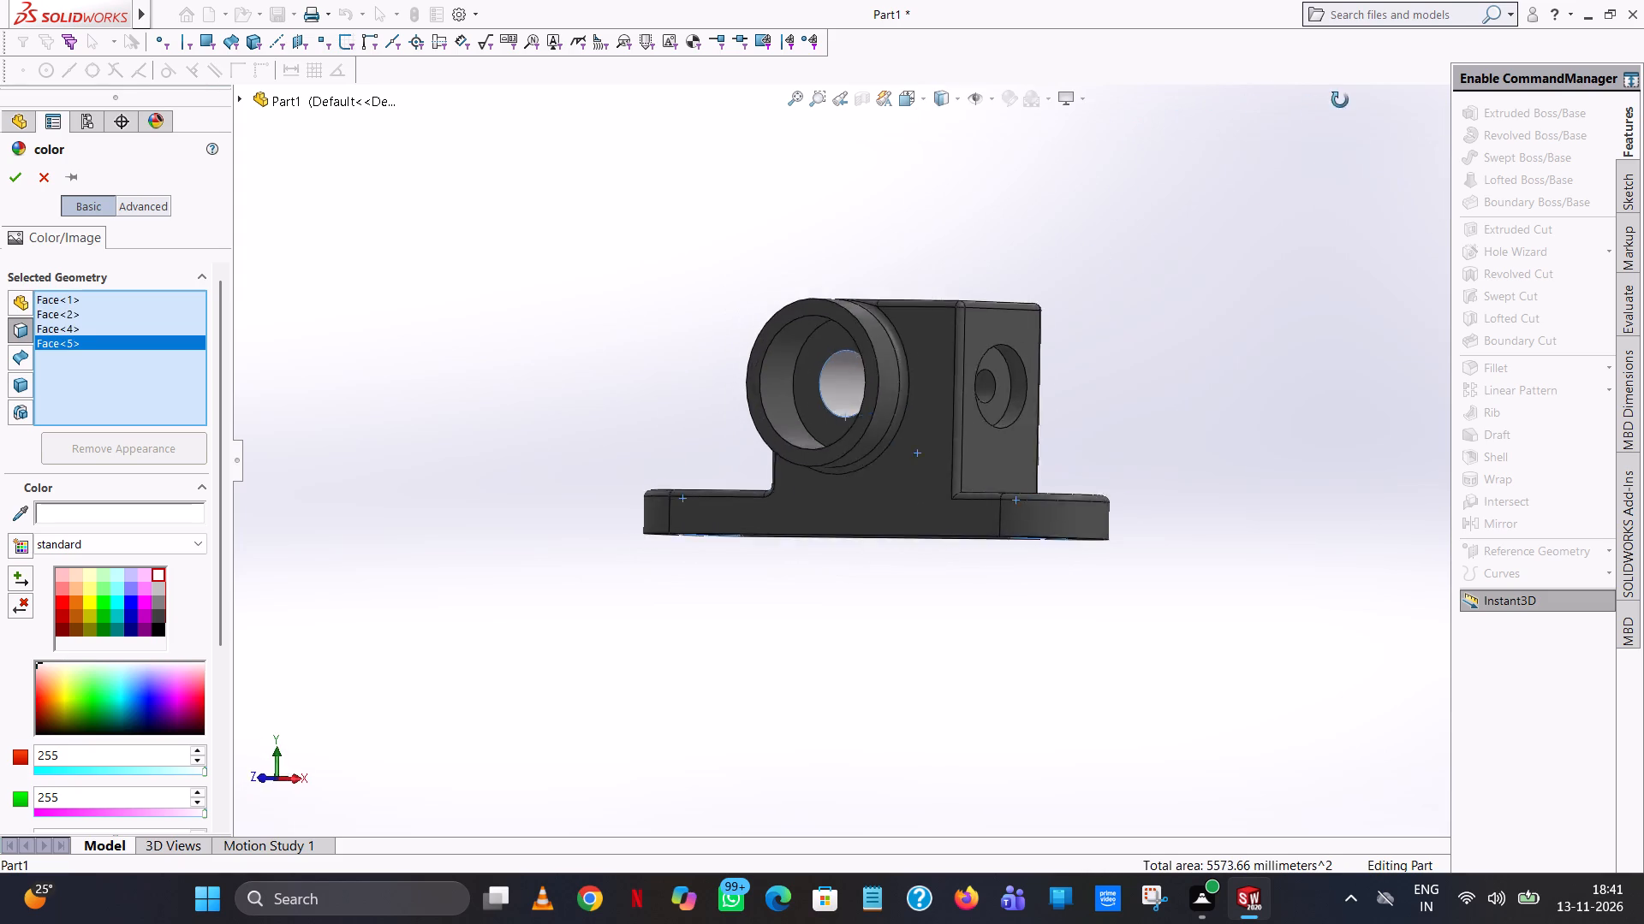
pyautogui.moveTo(1340, 100); pyautogui.dragTo(1368, 167, button='middle')
pyautogui.click(830, 459)
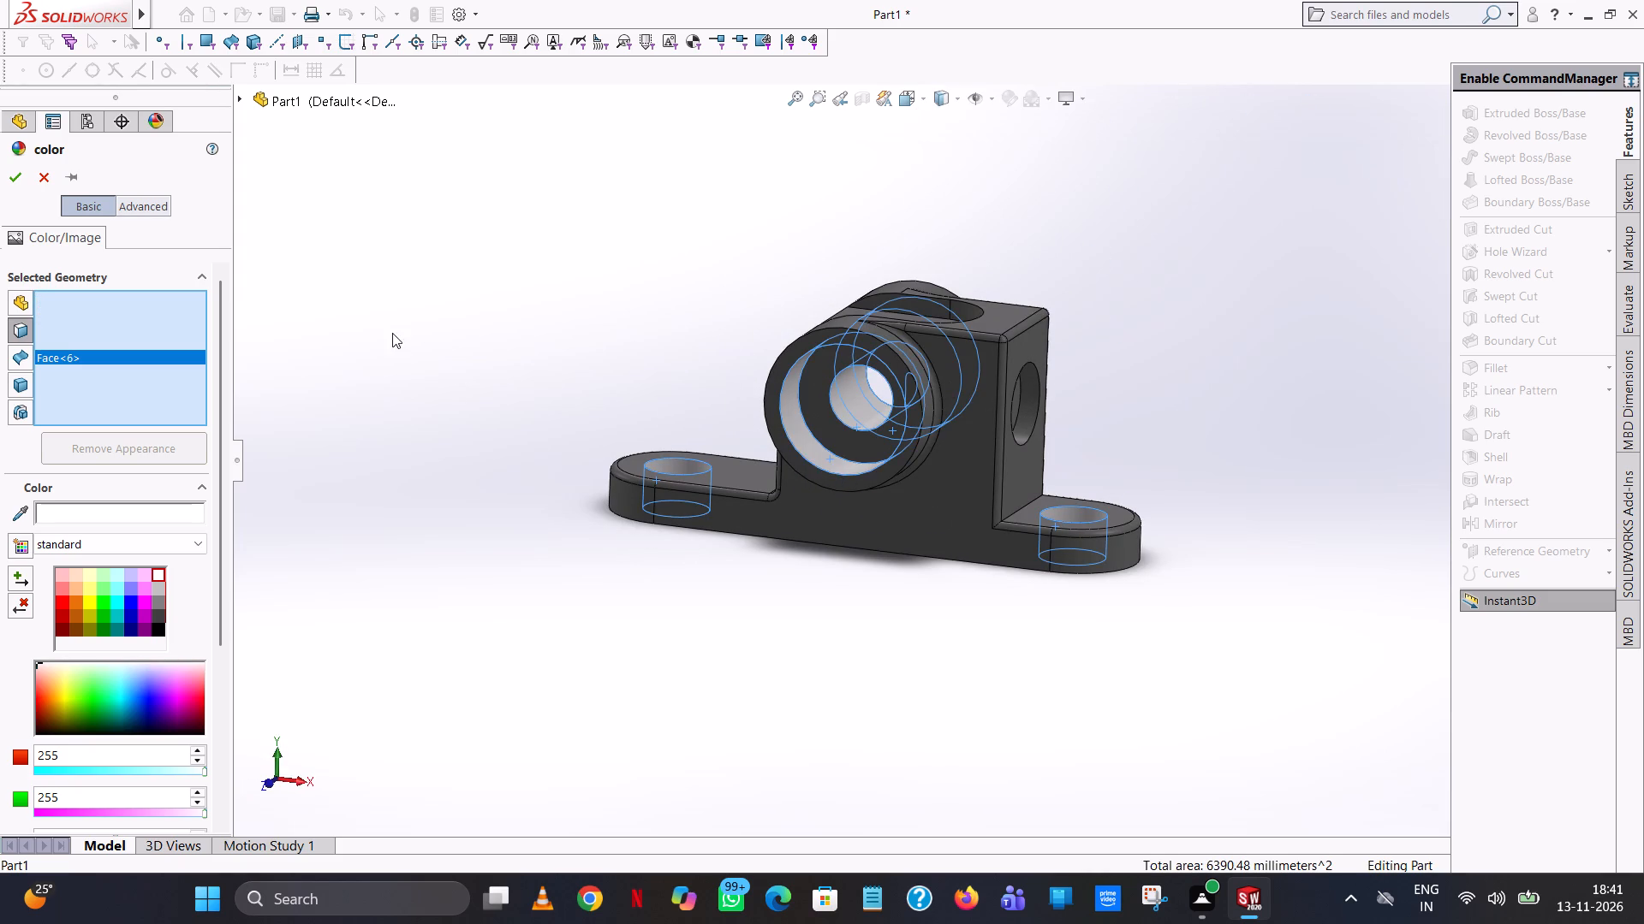
pyautogui.click(1026, 406)
pyautogui.moveTo(1029, 408); pyautogui.dragTo(998, 408, button='middle')
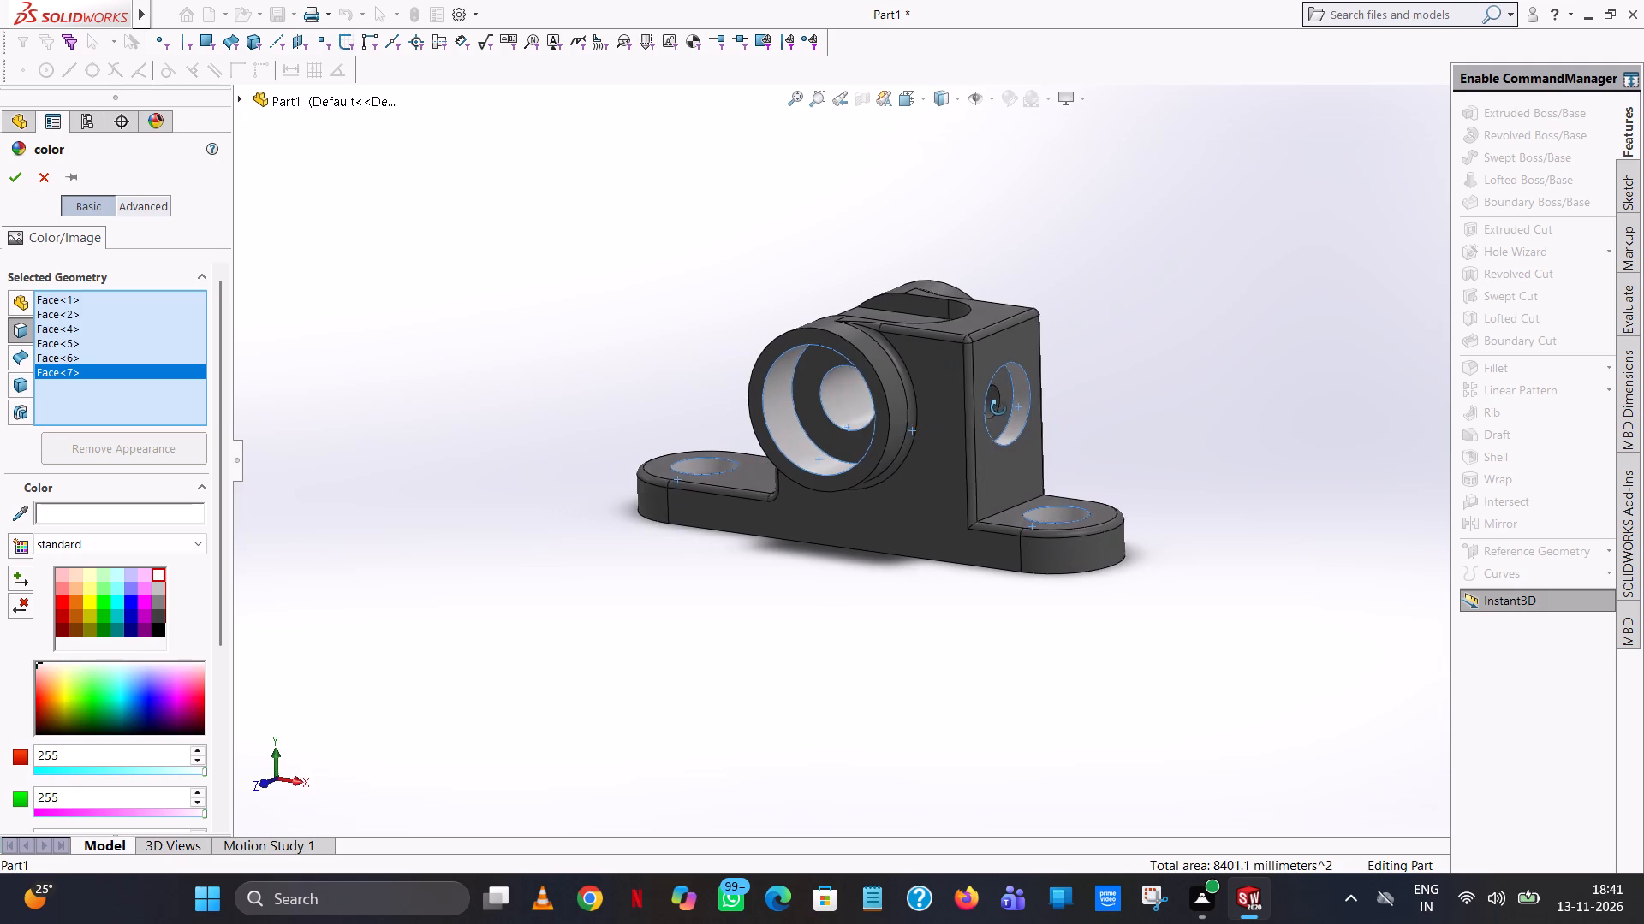
pyautogui.moveTo(998, 408); pyautogui.dragTo(962, 405, button='middle')
pyautogui.click(960, 400)
# Add the curved end wall and both straight side walls of the top recess to the white-coloured faces.
pyautogui.scroll(1, 614, 465)
pyautogui.moveTo(614, 465); pyautogui.dragTo(723, 412, button='middle')
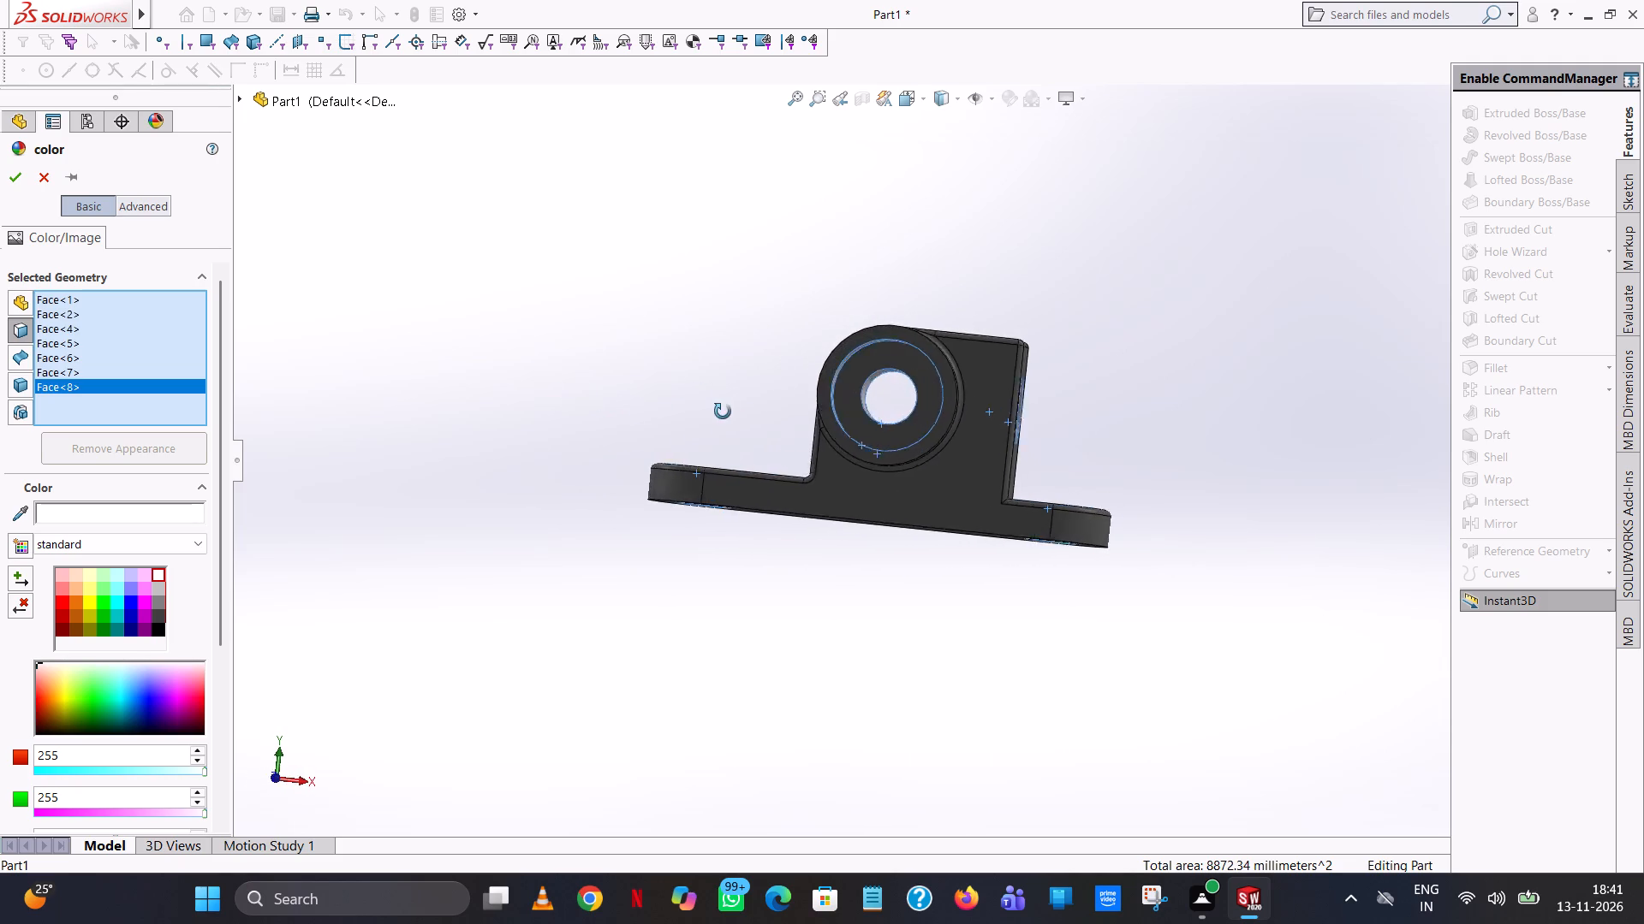
pyautogui.moveTo(723, 412); pyautogui.dragTo(772, 465, button='middle')
pyautogui.scroll(1, 774, 463)
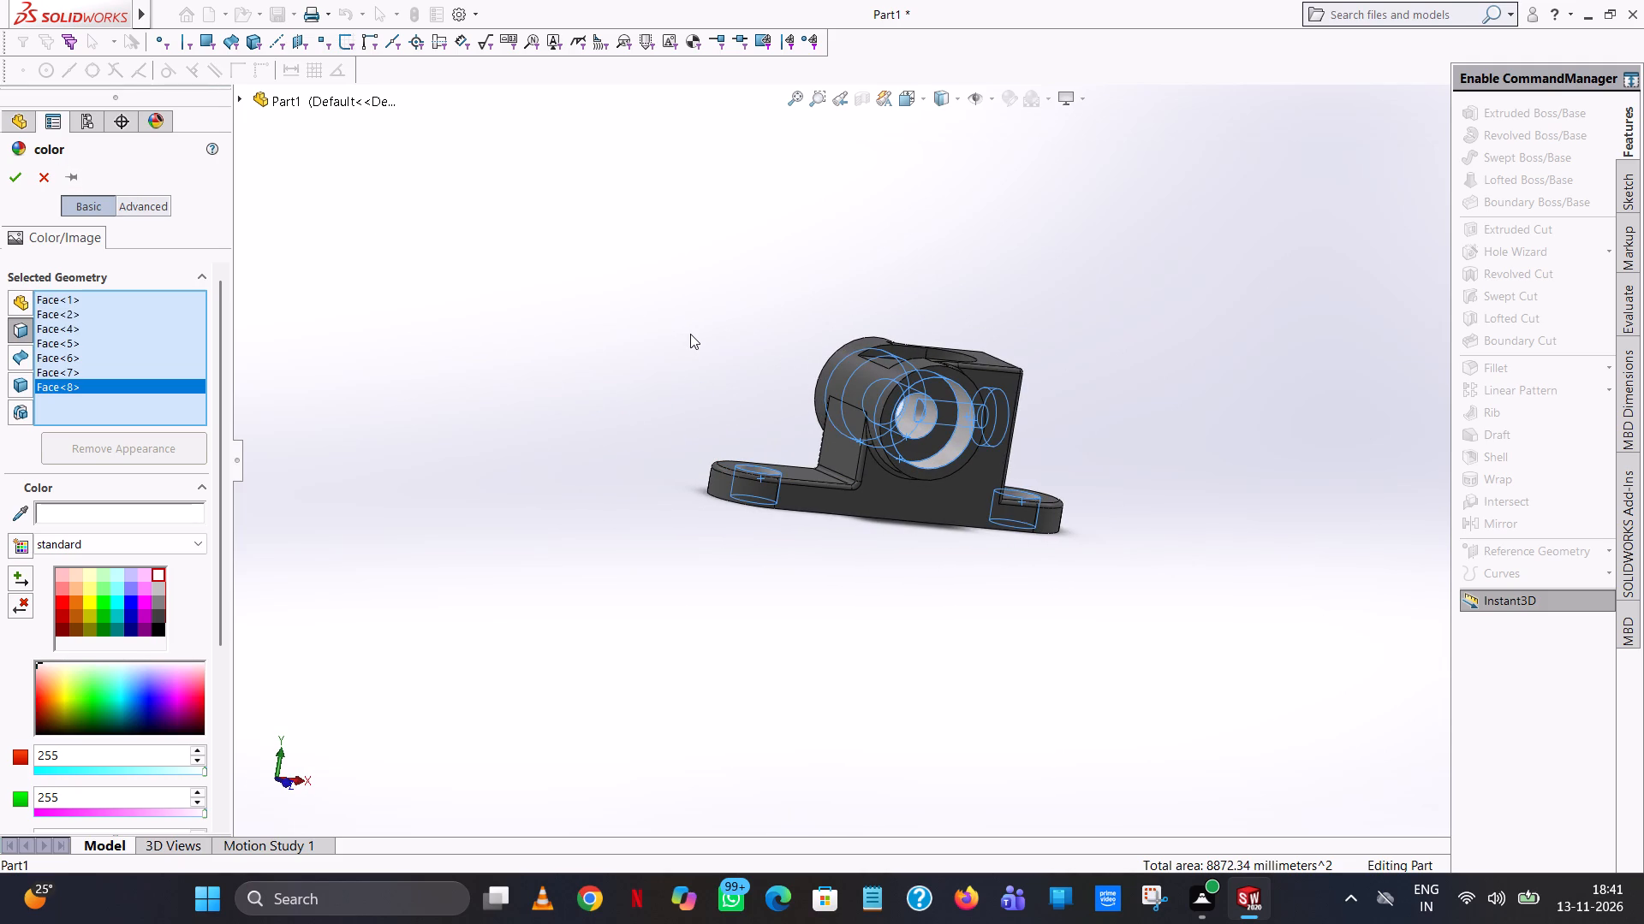
pyautogui.moveTo(956, 375); pyautogui.dragTo(952, 463, button='middle')
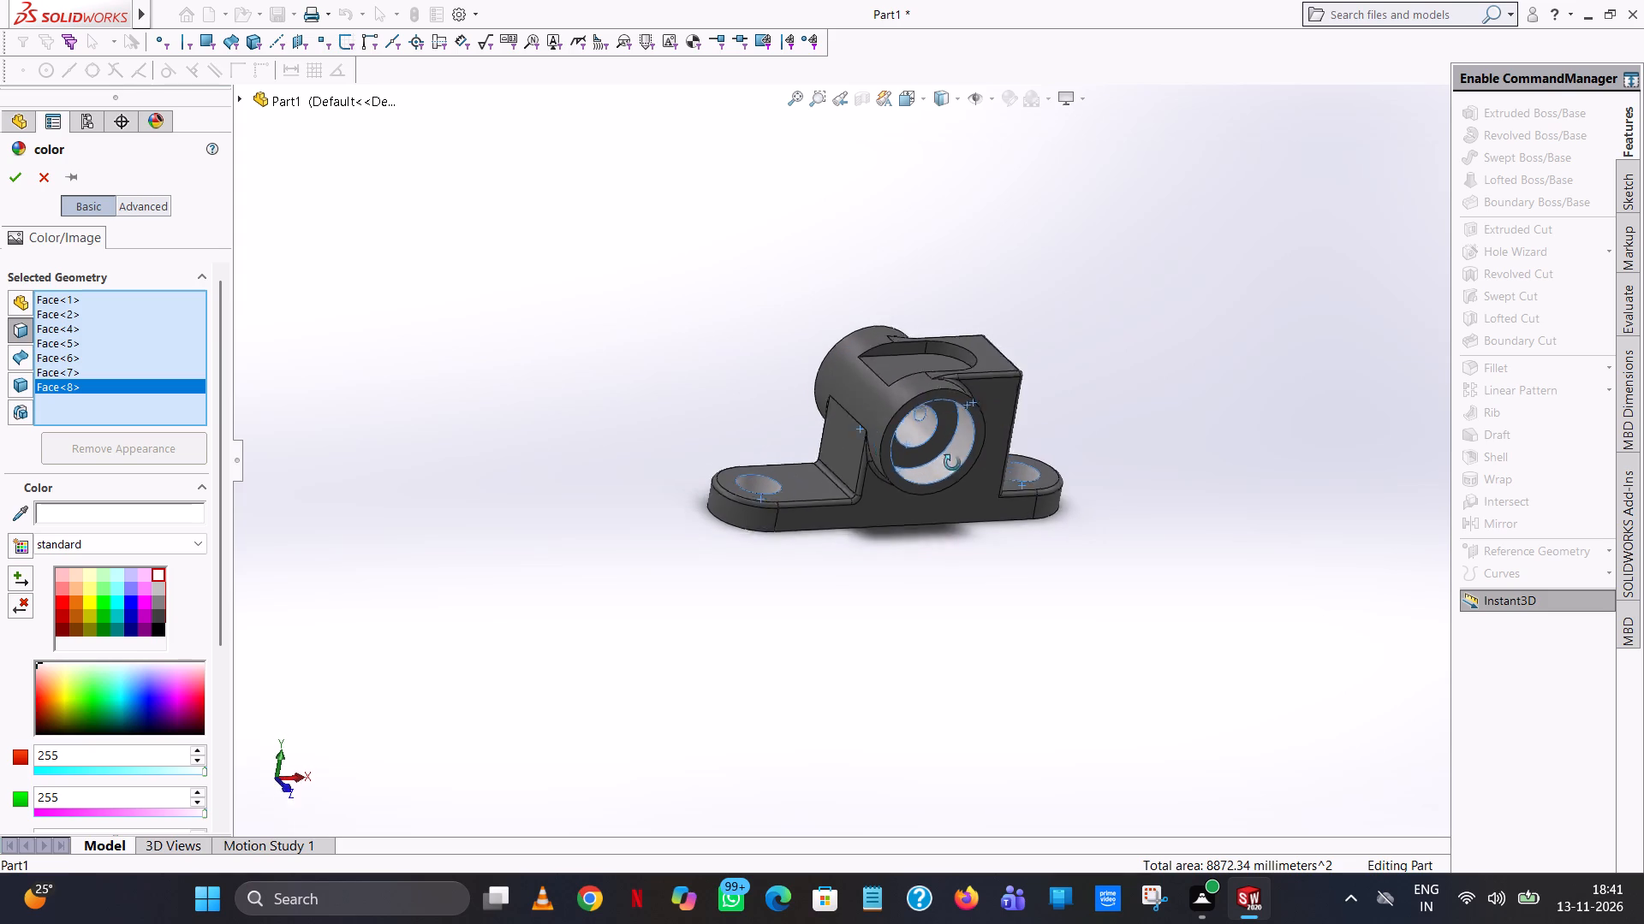
pyautogui.moveTo(952, 463); pyautogui.dragTo(940, 515, button='middle')
pyautogui.scroll(-6, 949, 358)
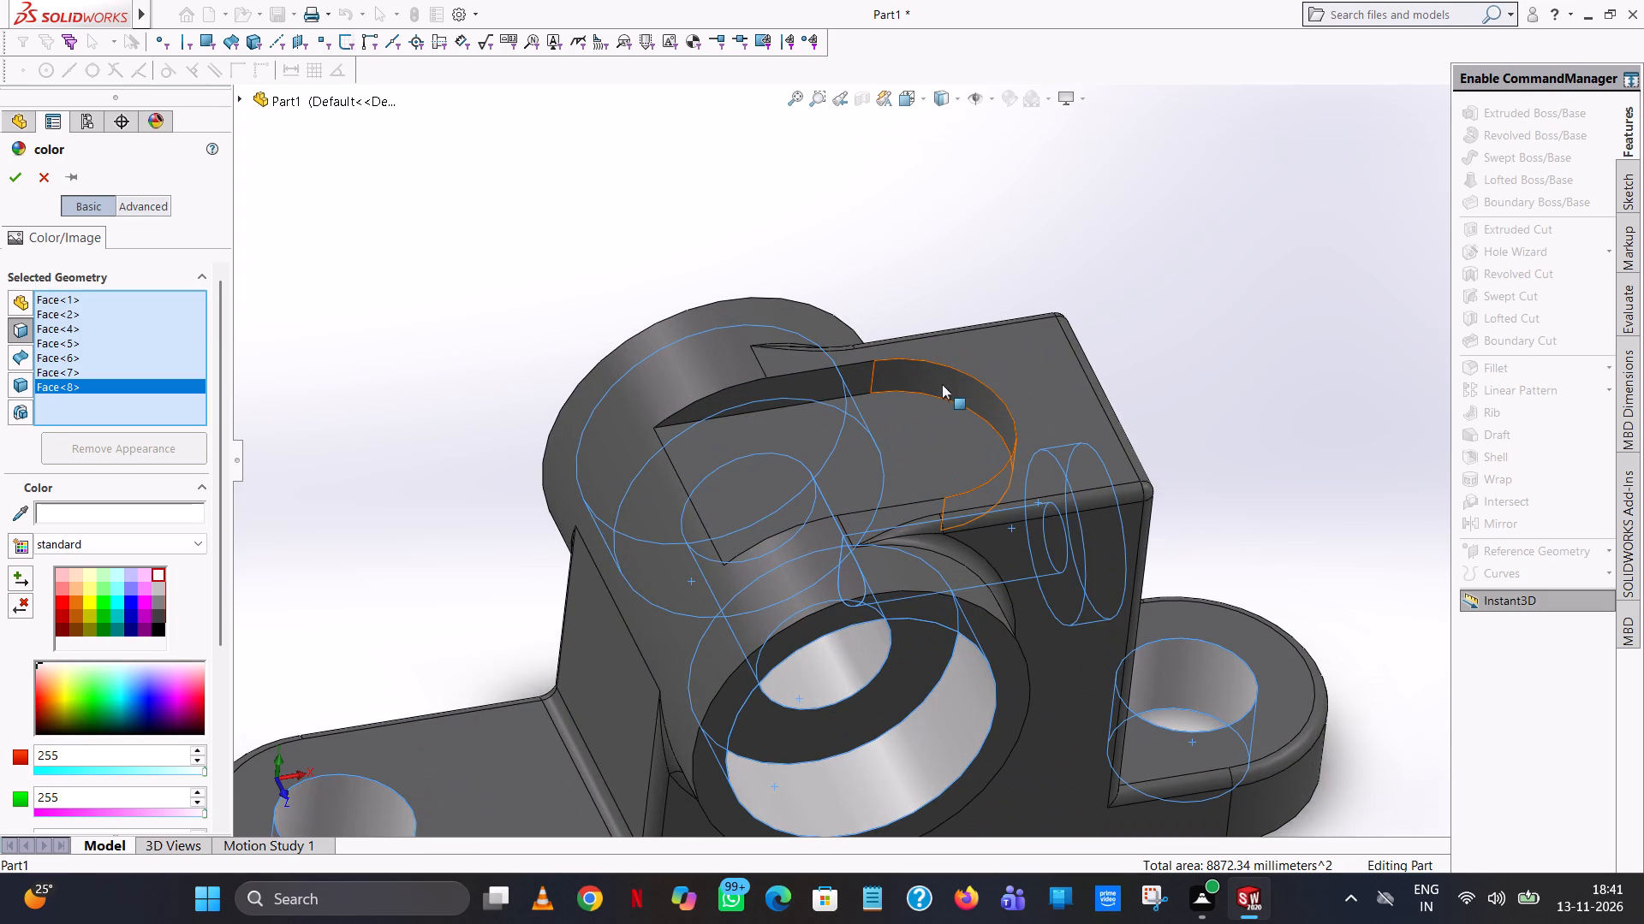
pyautogui.click(942, 384)
pyautogui.click(795, 379)
pyautogui.moveTo(795, 385); pyautogui.dragTo(825, 537, button='middle')
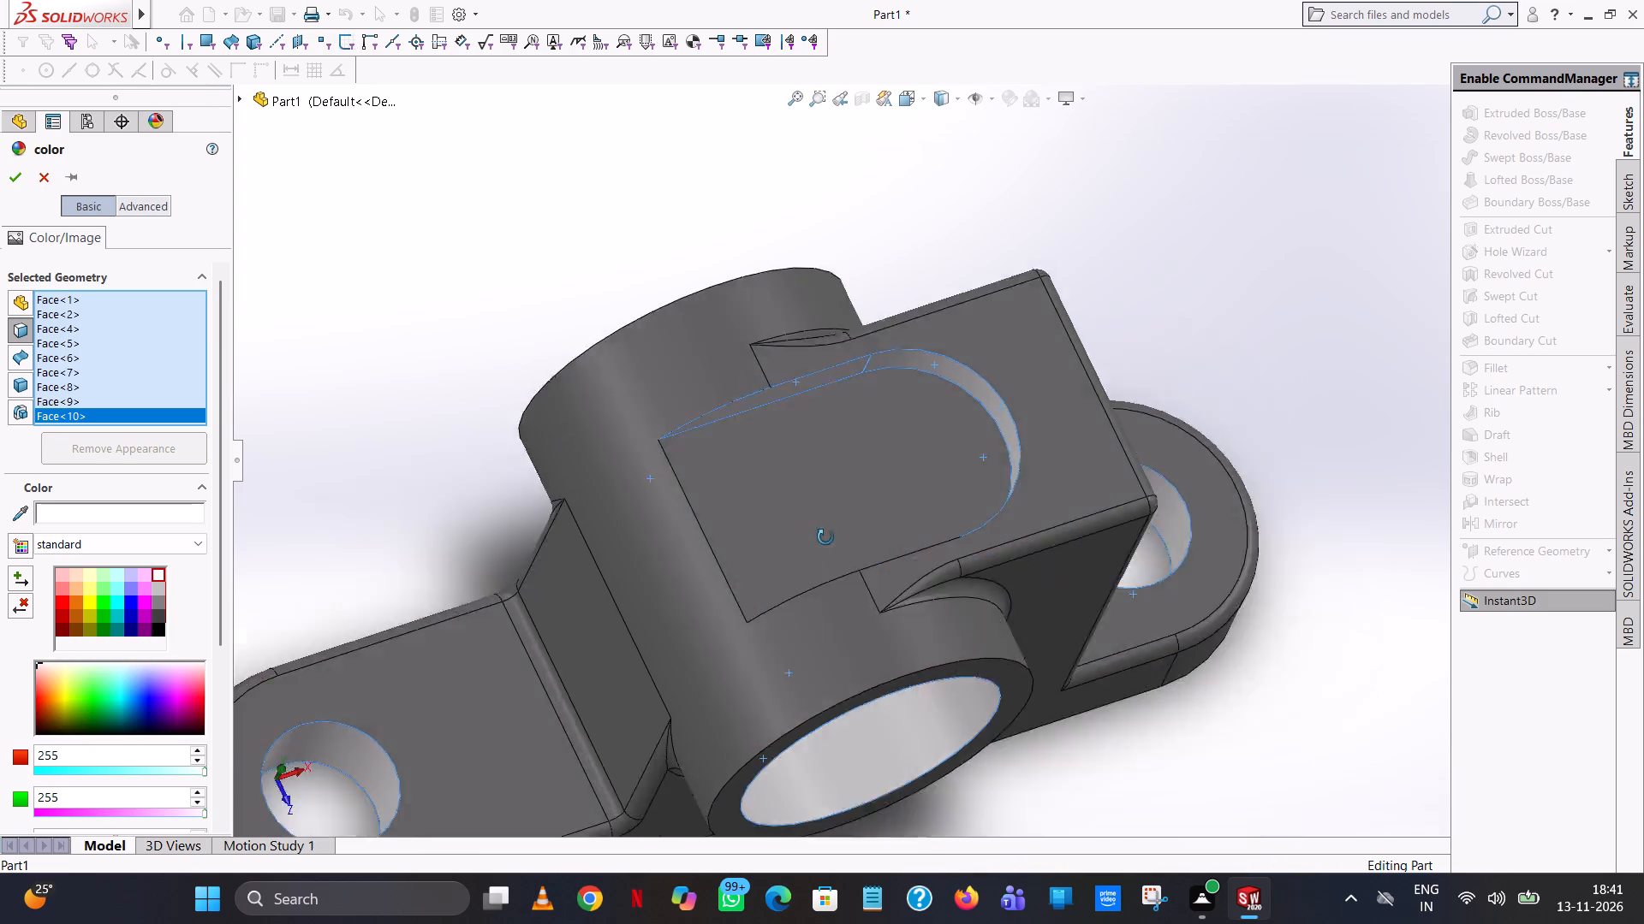
pyautogui.moveTo(825, 537); pyautogui.dragTo(853, 637, button='middle')
pyautogui.click(873, 560)
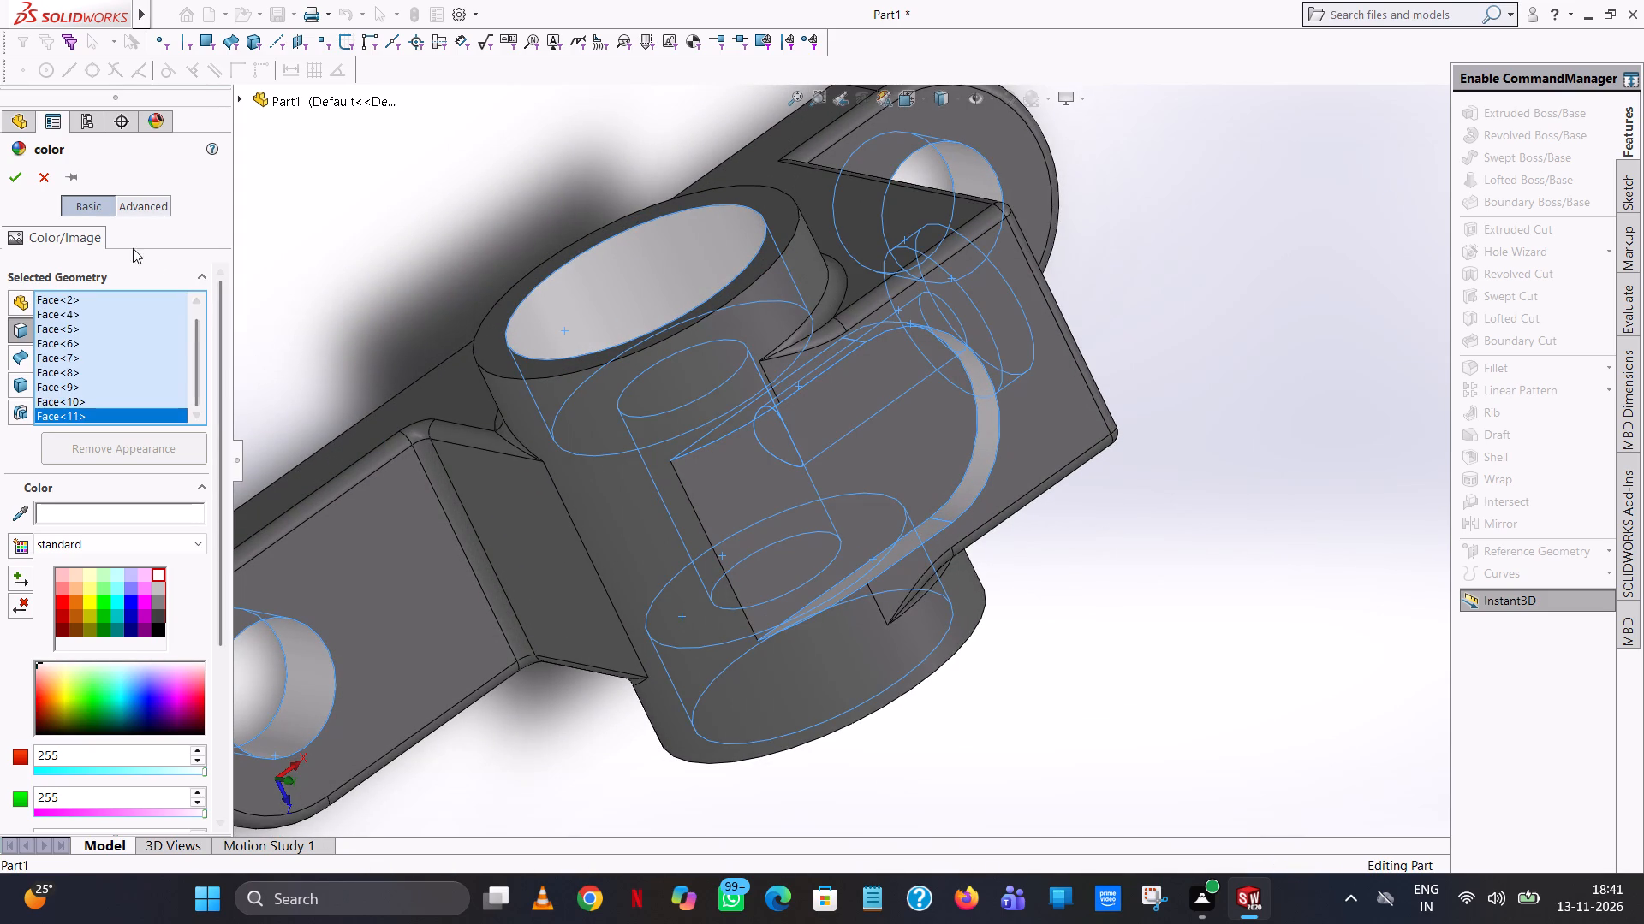
pyautogui.click(20, 178)
# Examine the recoloured pedestal from above and from the bearing bore side.
pyautogui.moveTo(1185, 579); pyautogui.dragTo(1116, 418, button='middle')
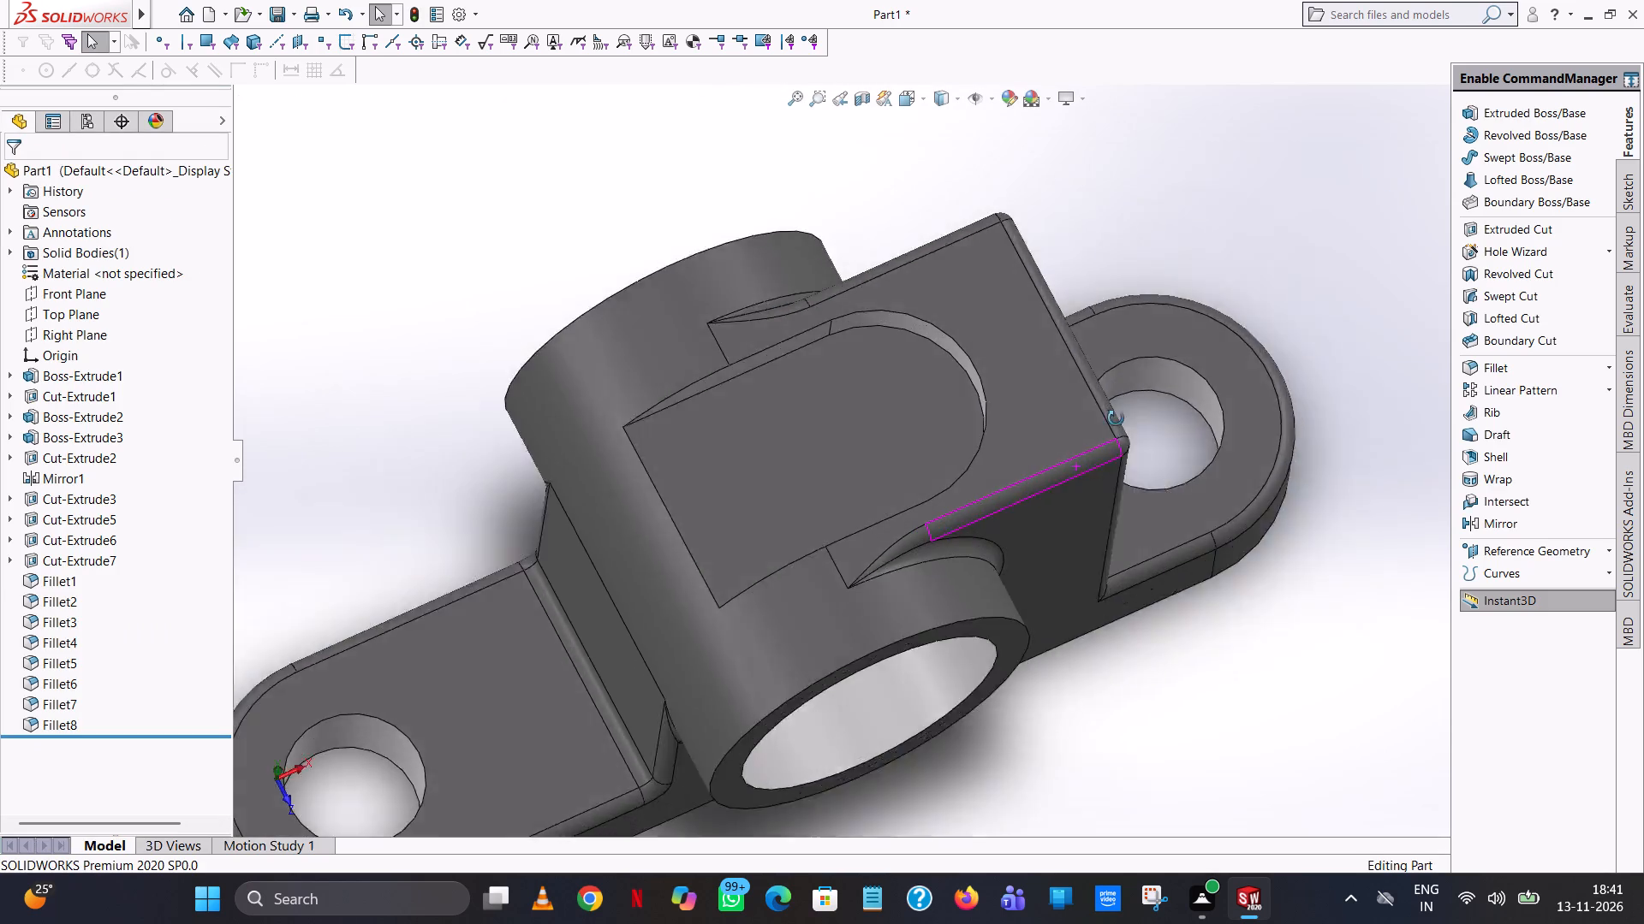
pyautogui.moveTo(1116, 418); pyautogui.dragTo(1075, 356, button='middle')
pyautogui.scroll(1, 1074, 355)
pyautogui.moveTo(1149, 714); pyautogui.dragTo(1170, 632, button='middle')
pyautogui.scroll(1, 1149, 712)
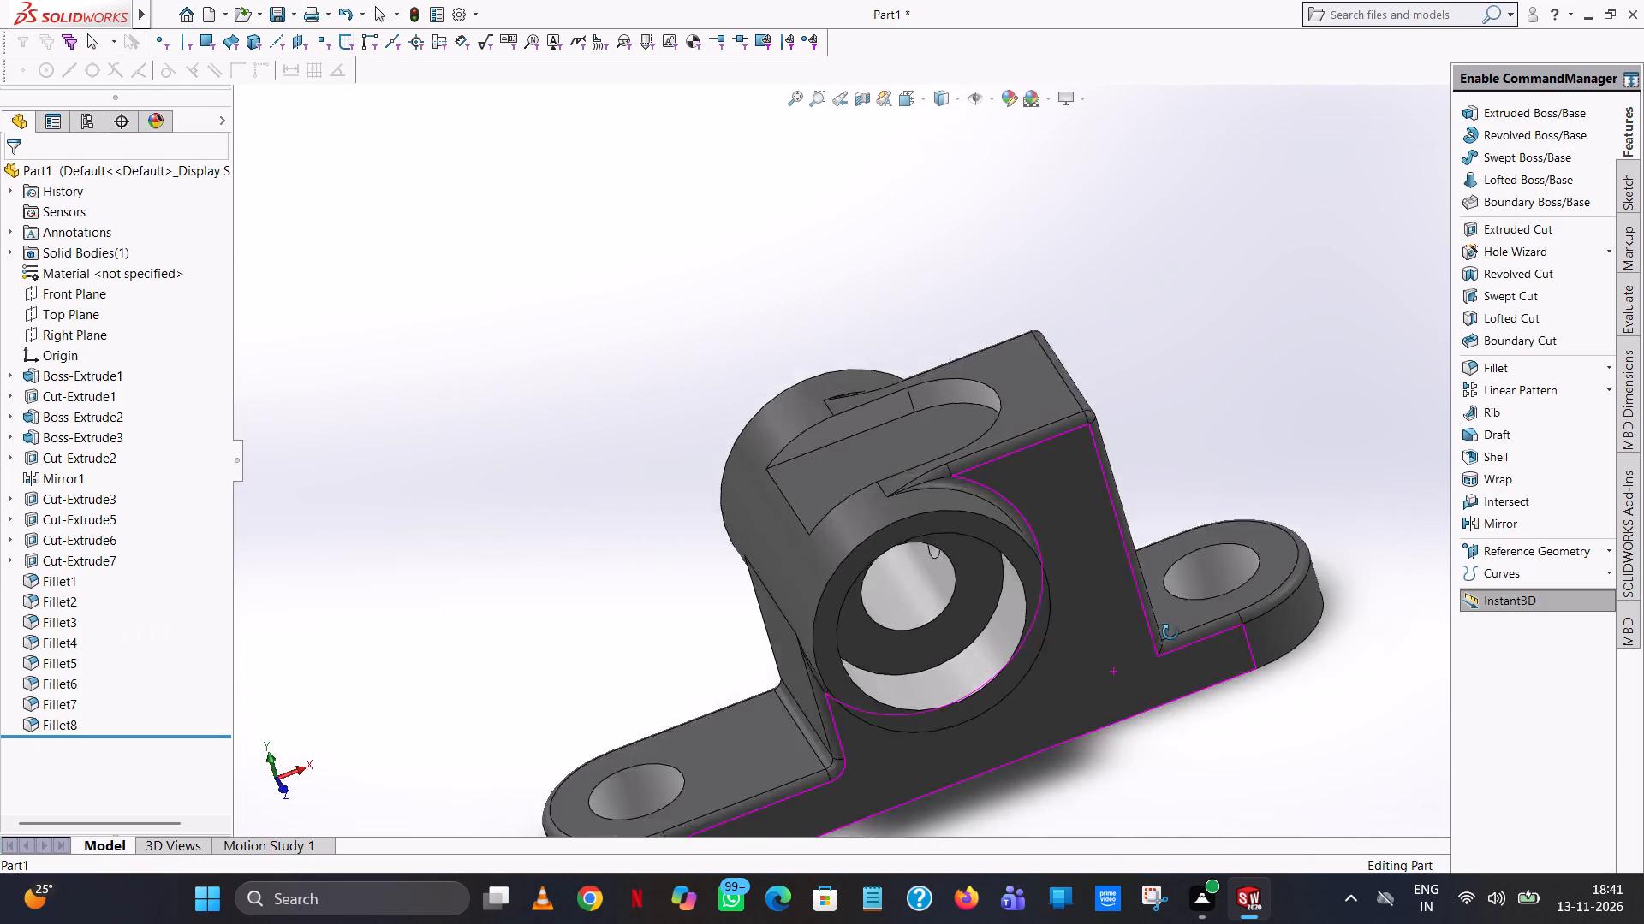
pyautogui.moveTo(1170, 632); pyautogui.dragTo(1137, 526, button='middle')
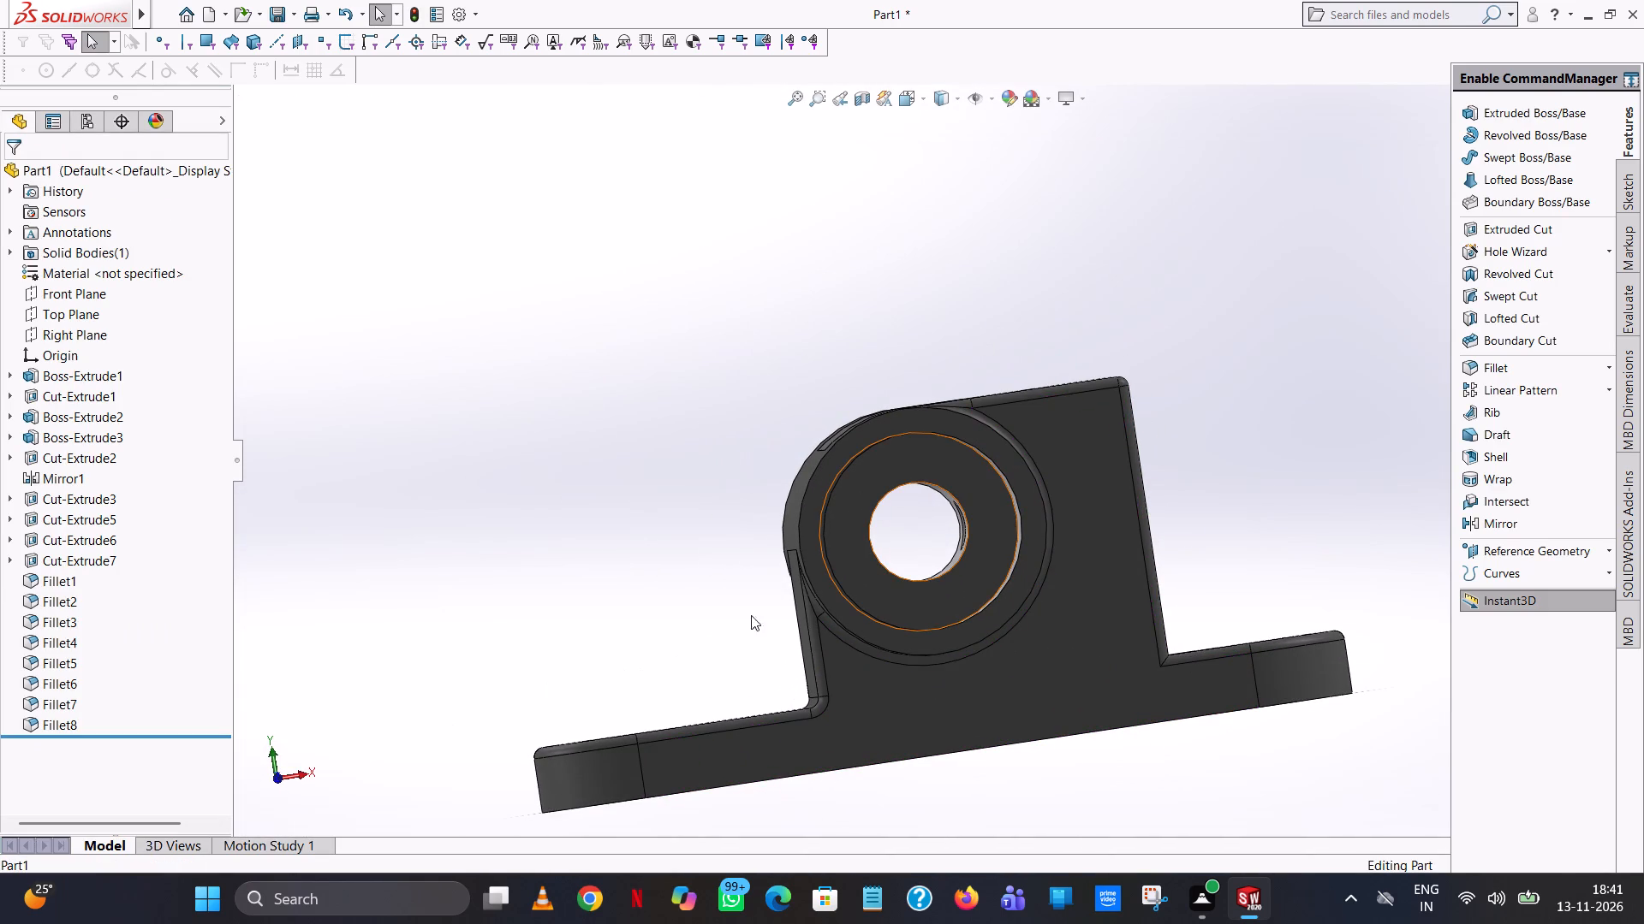
pyautogui.scroll(-1, 946, 552)
pyautogui.scroll(2, 897, 764)
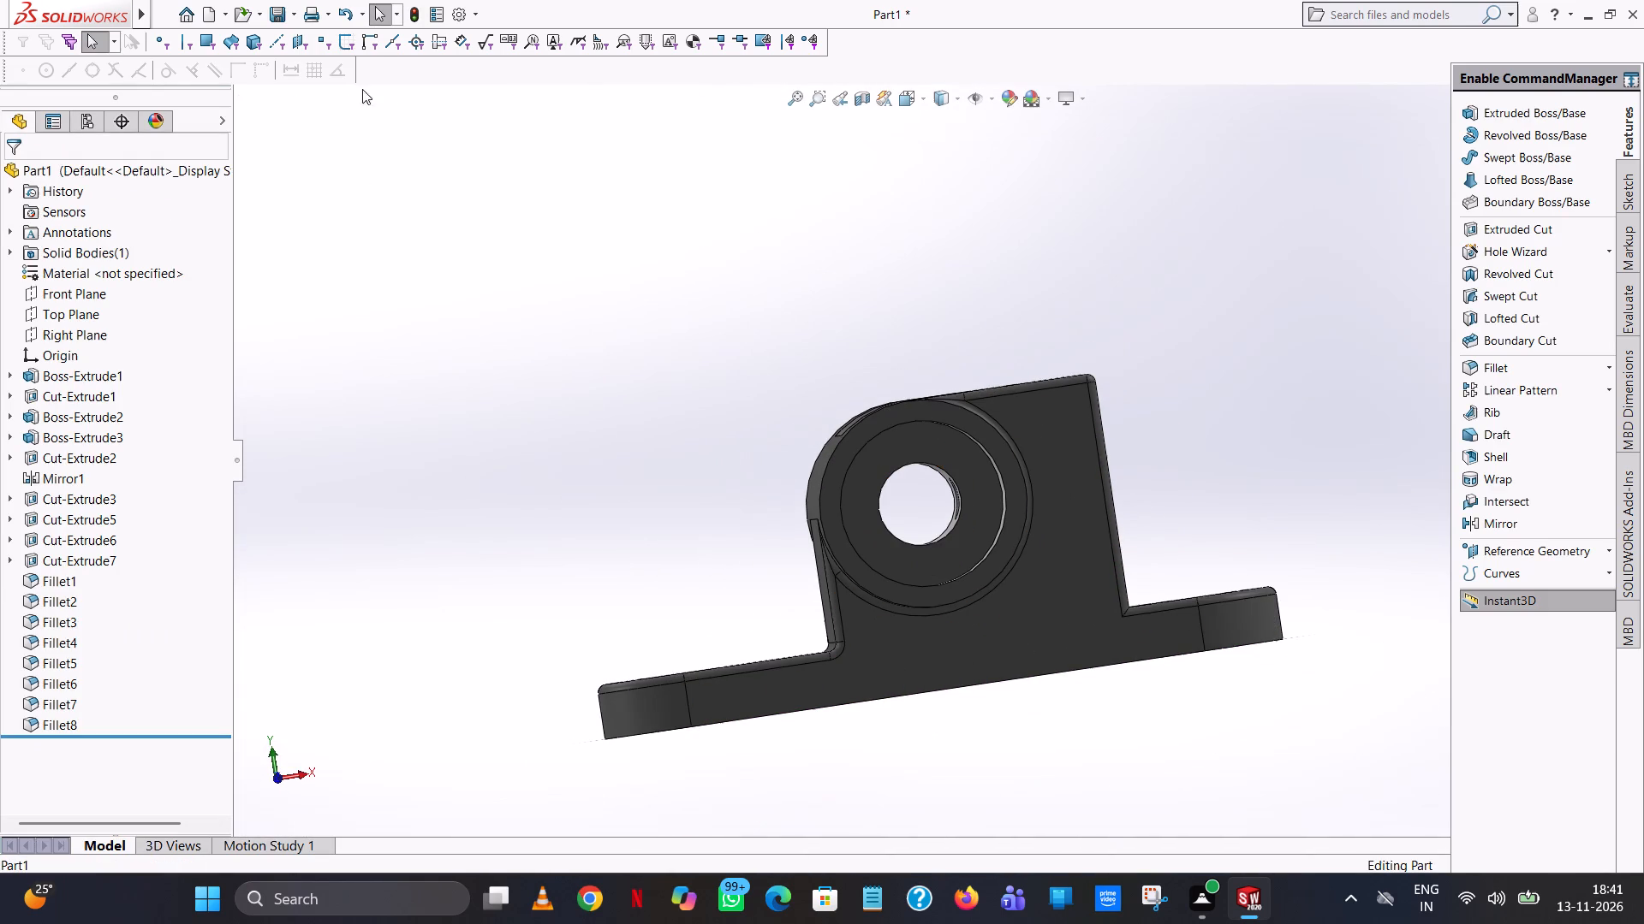
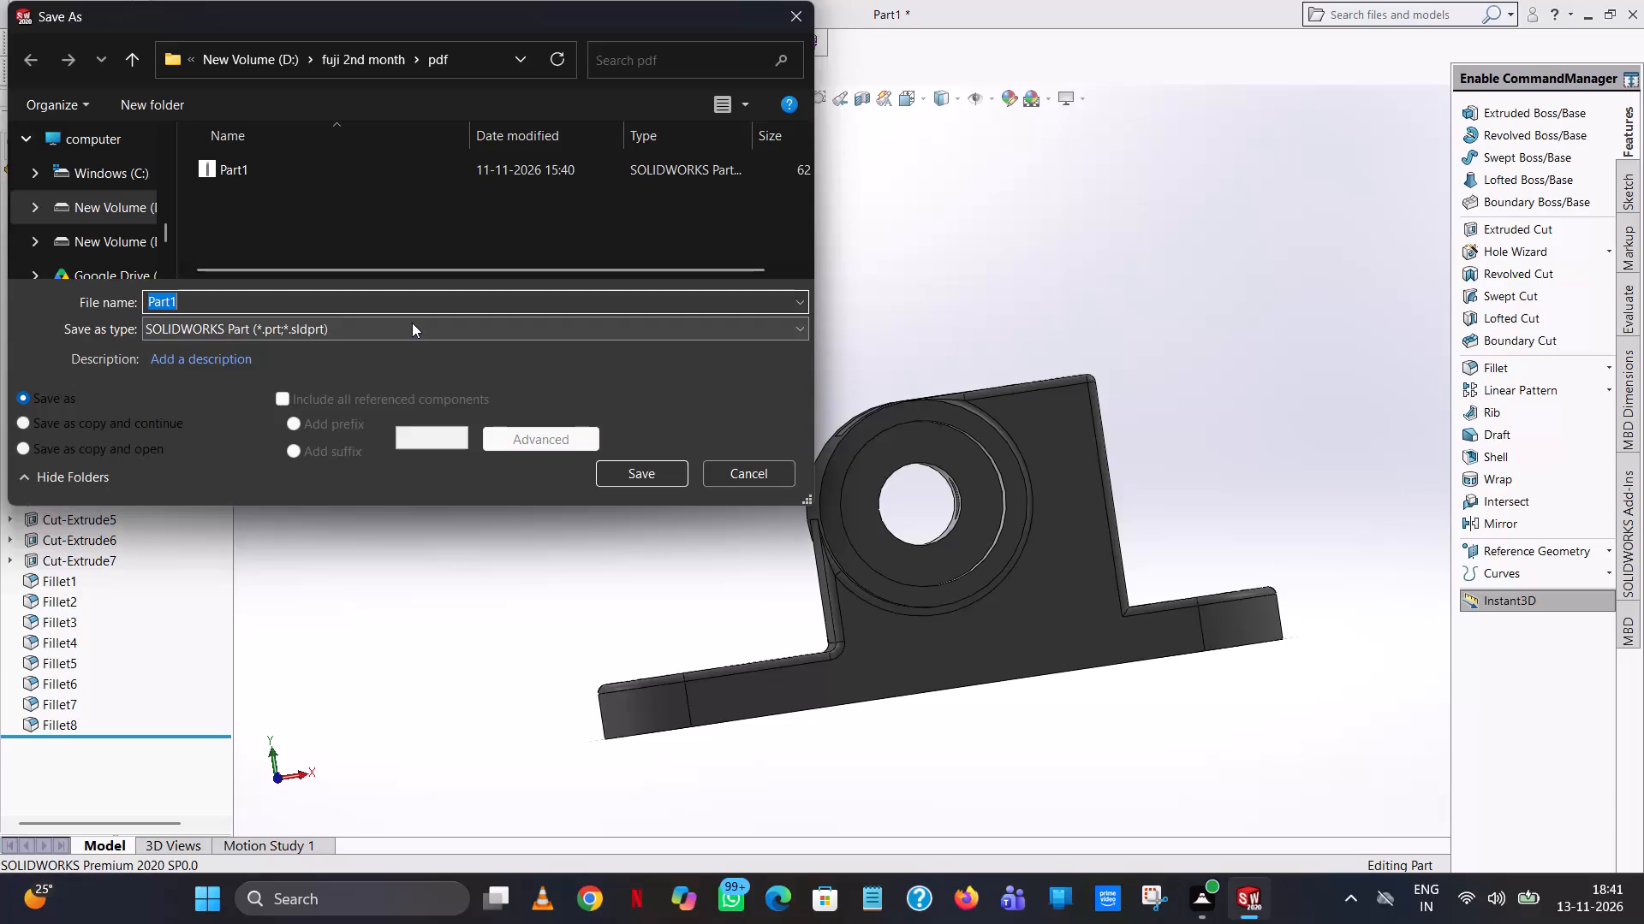
# Save a PDF copy of the part named "bearing pedestal" in the pdf folder, copying the name for reuse.
pyautogui.press('b')
pyautogui.write('earing pedestal')
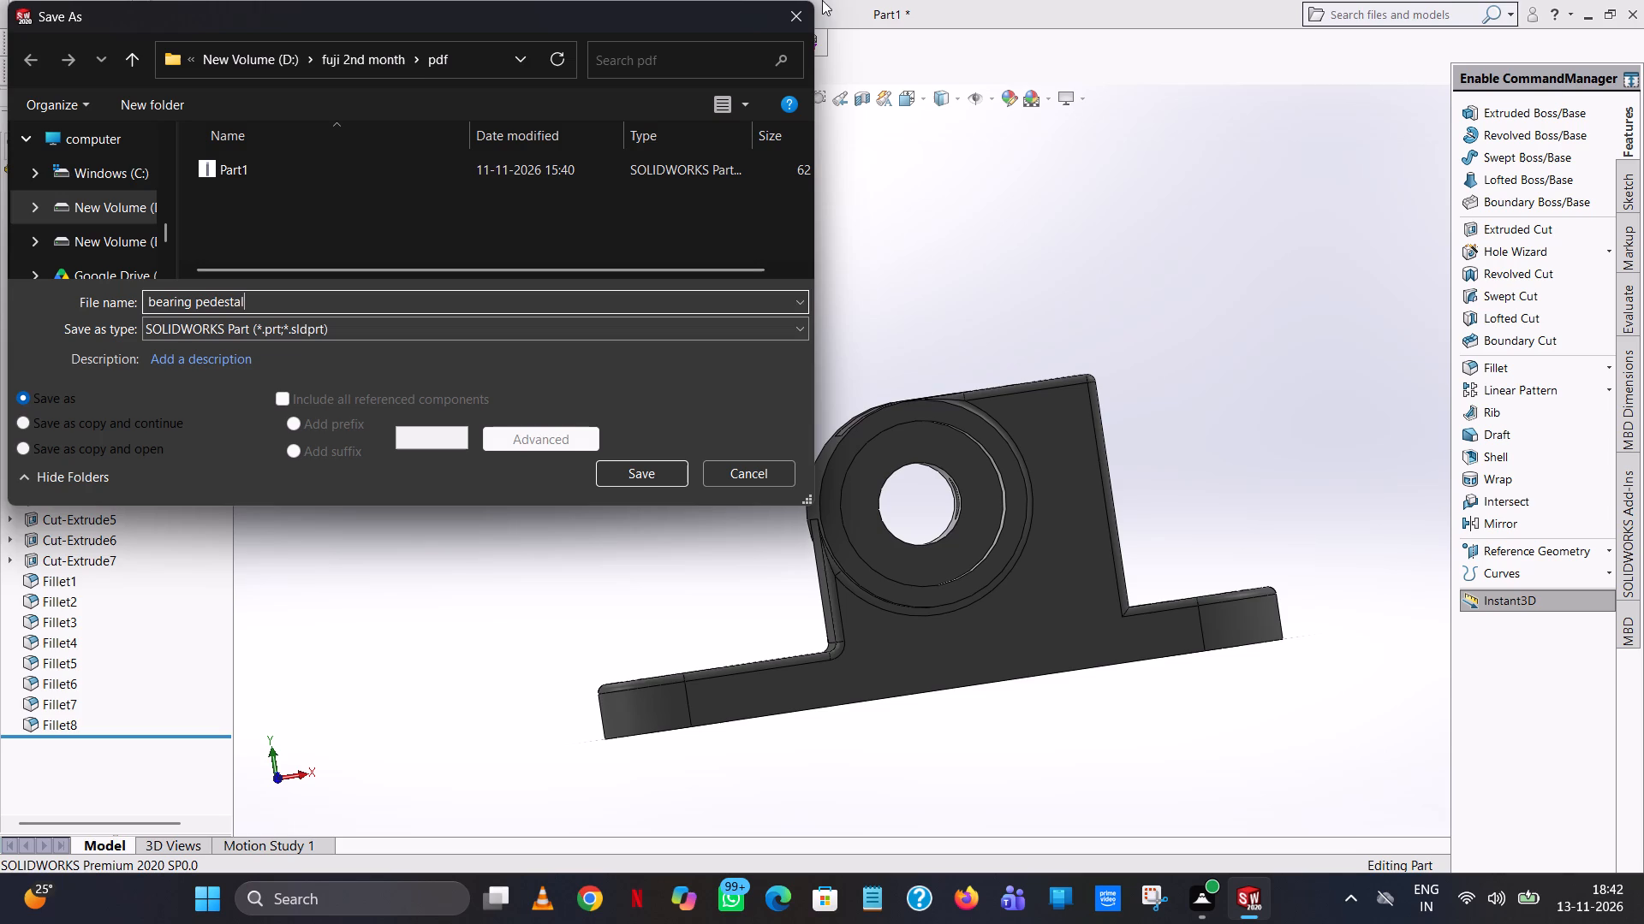
pyautogui.click(287, 333)
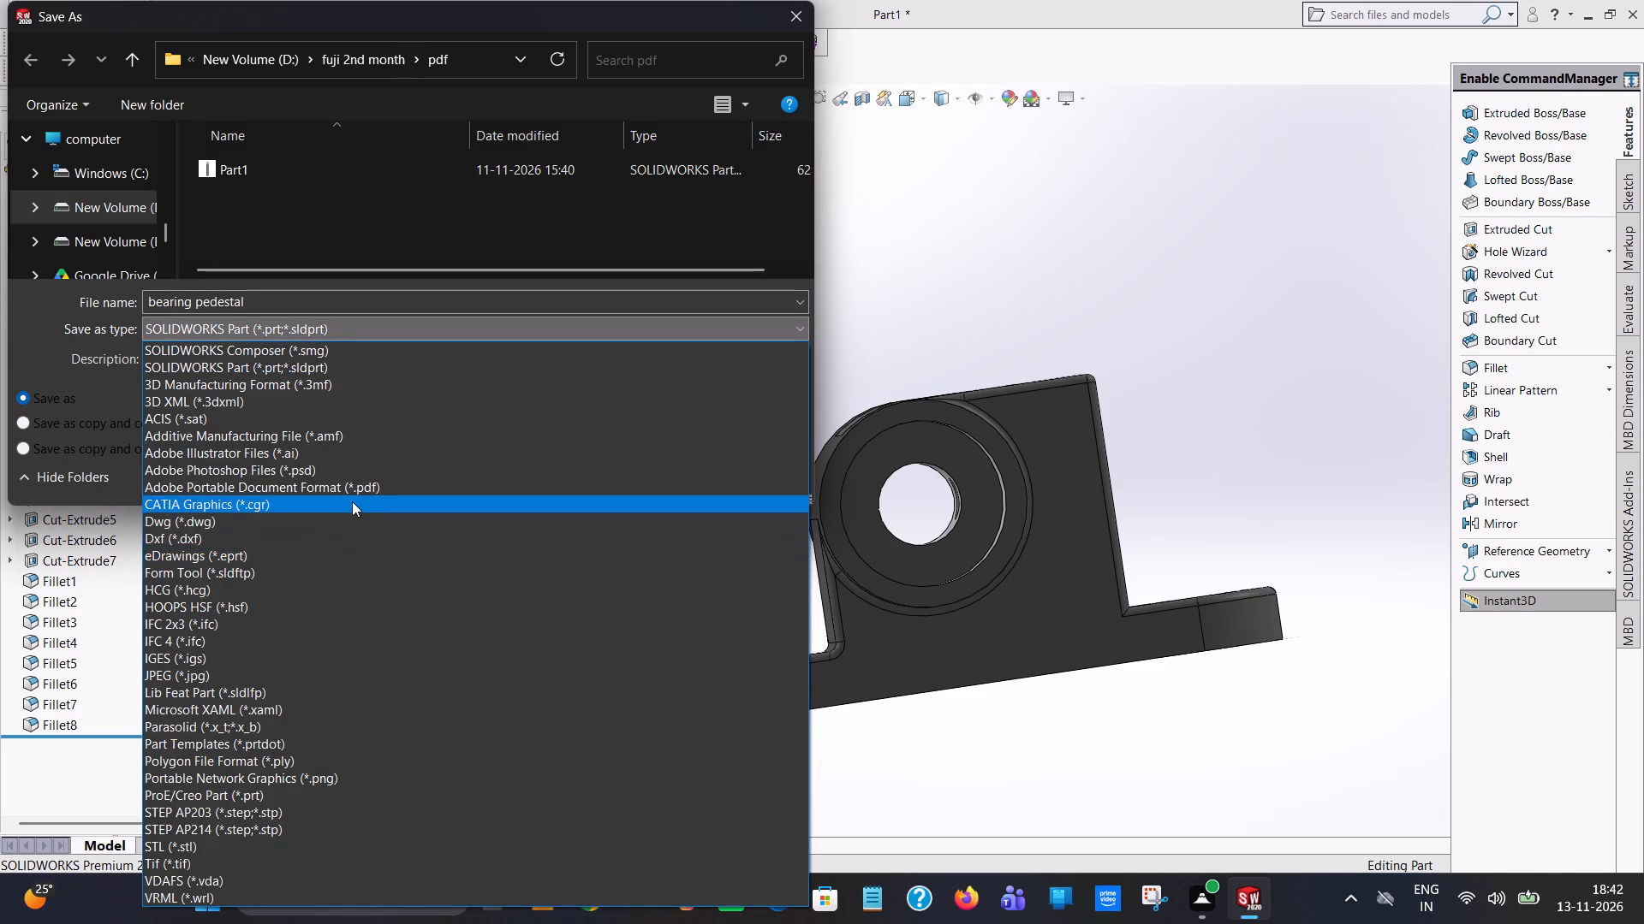
pyautogui.click(366, 484)
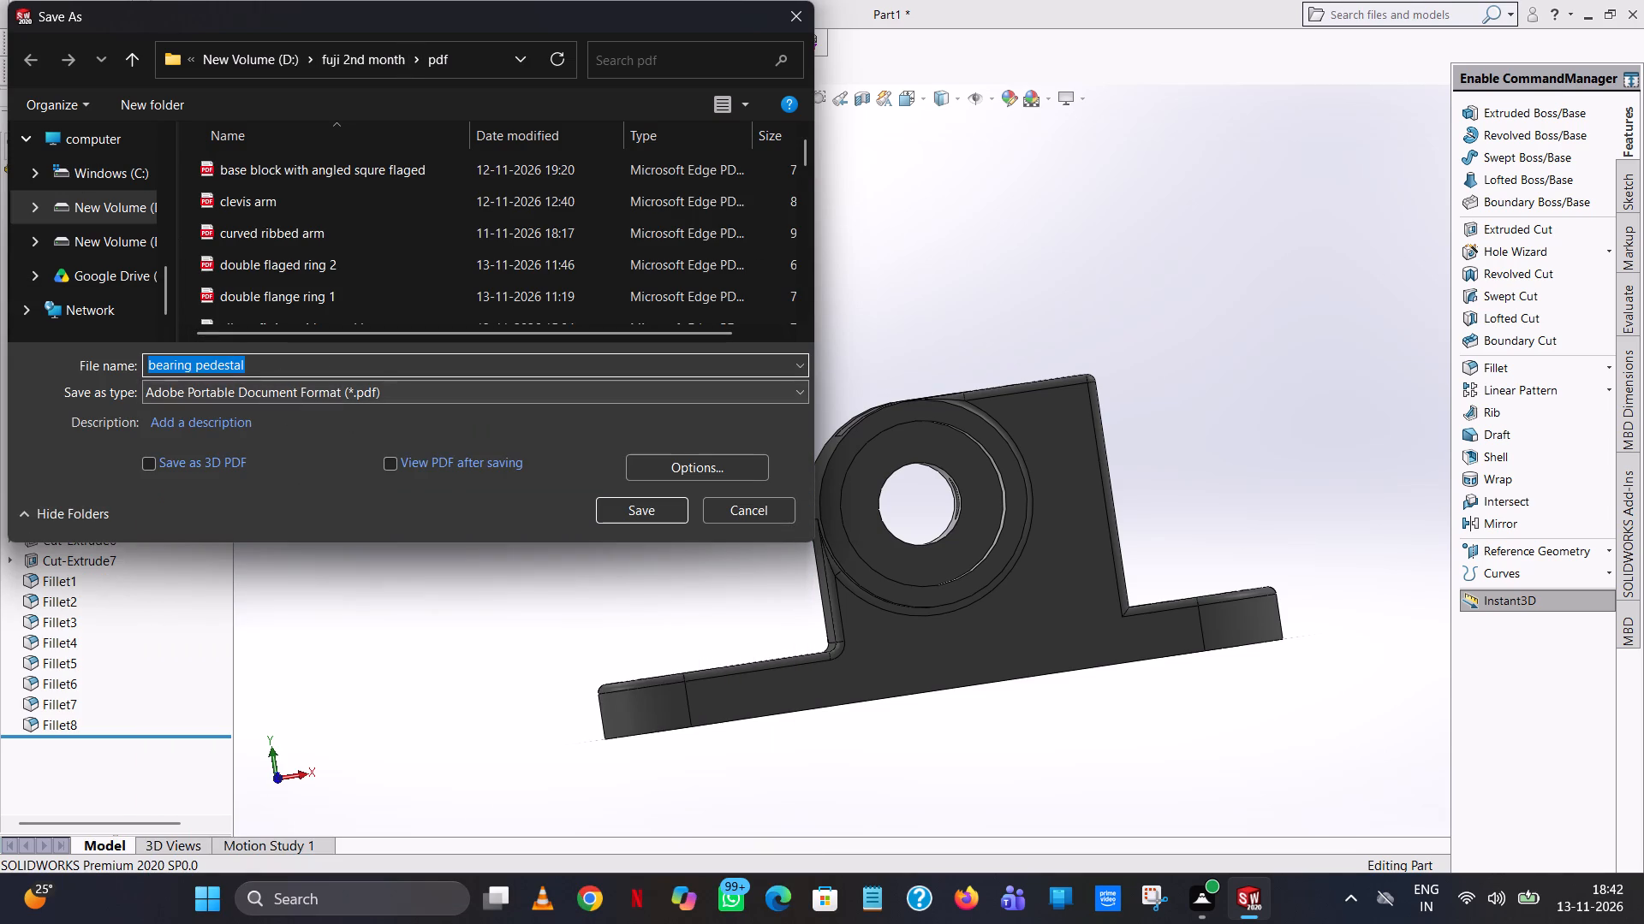
pyautogui.rightClick(245, 355)
pyautogui.rightClick(253, 365)
pyautogui.click(319, 435)
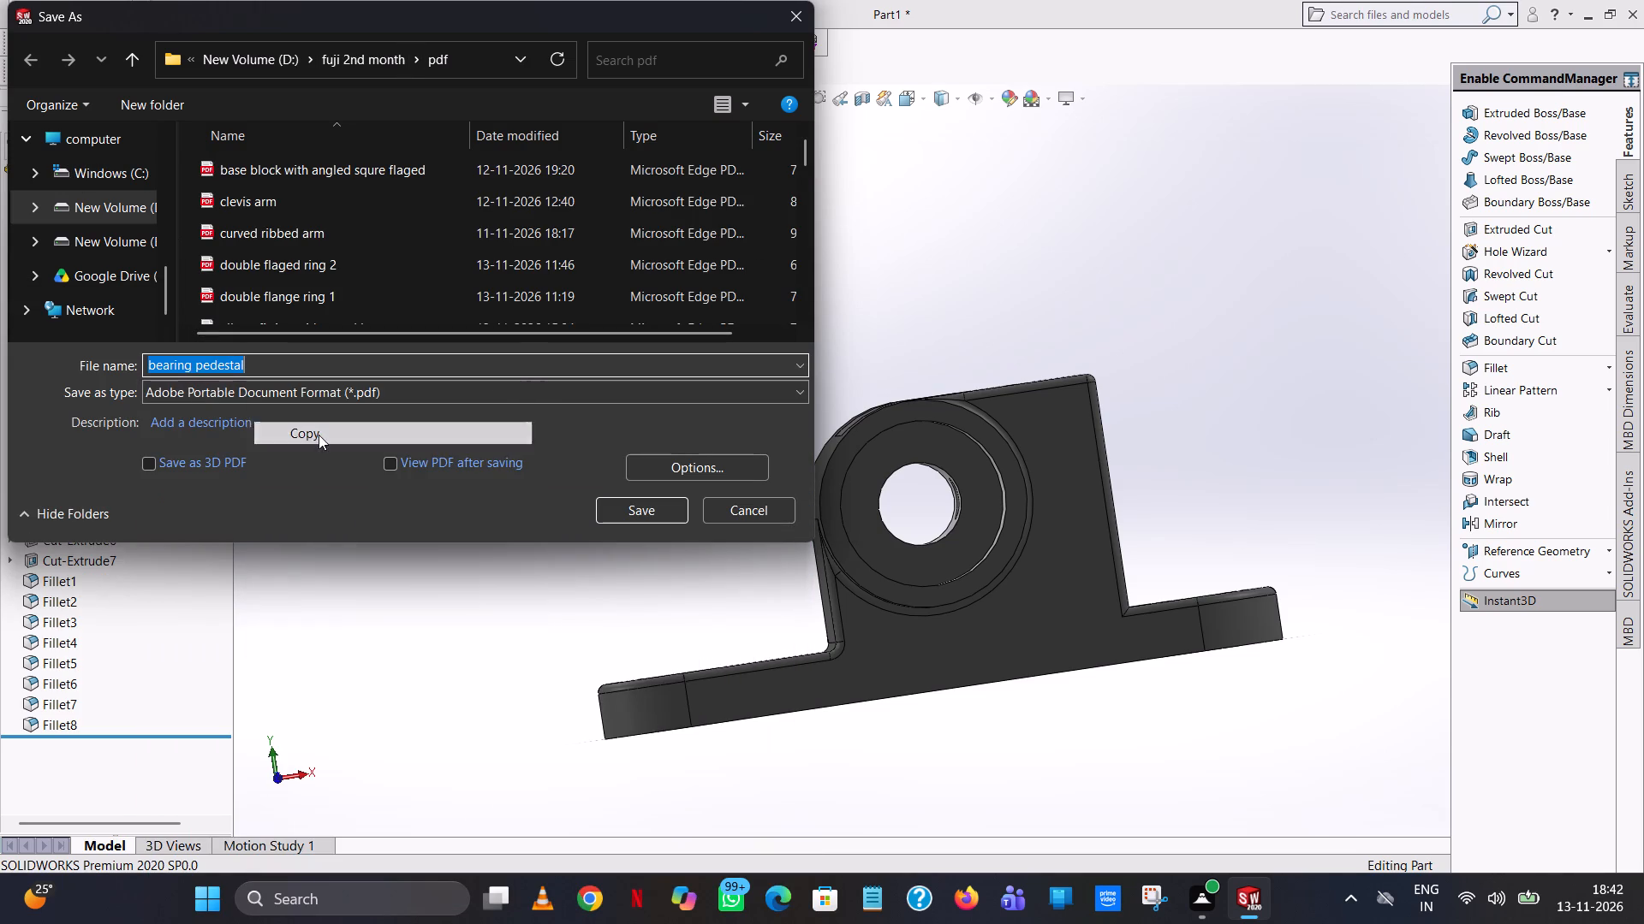
pyautogui.click(630, 506)
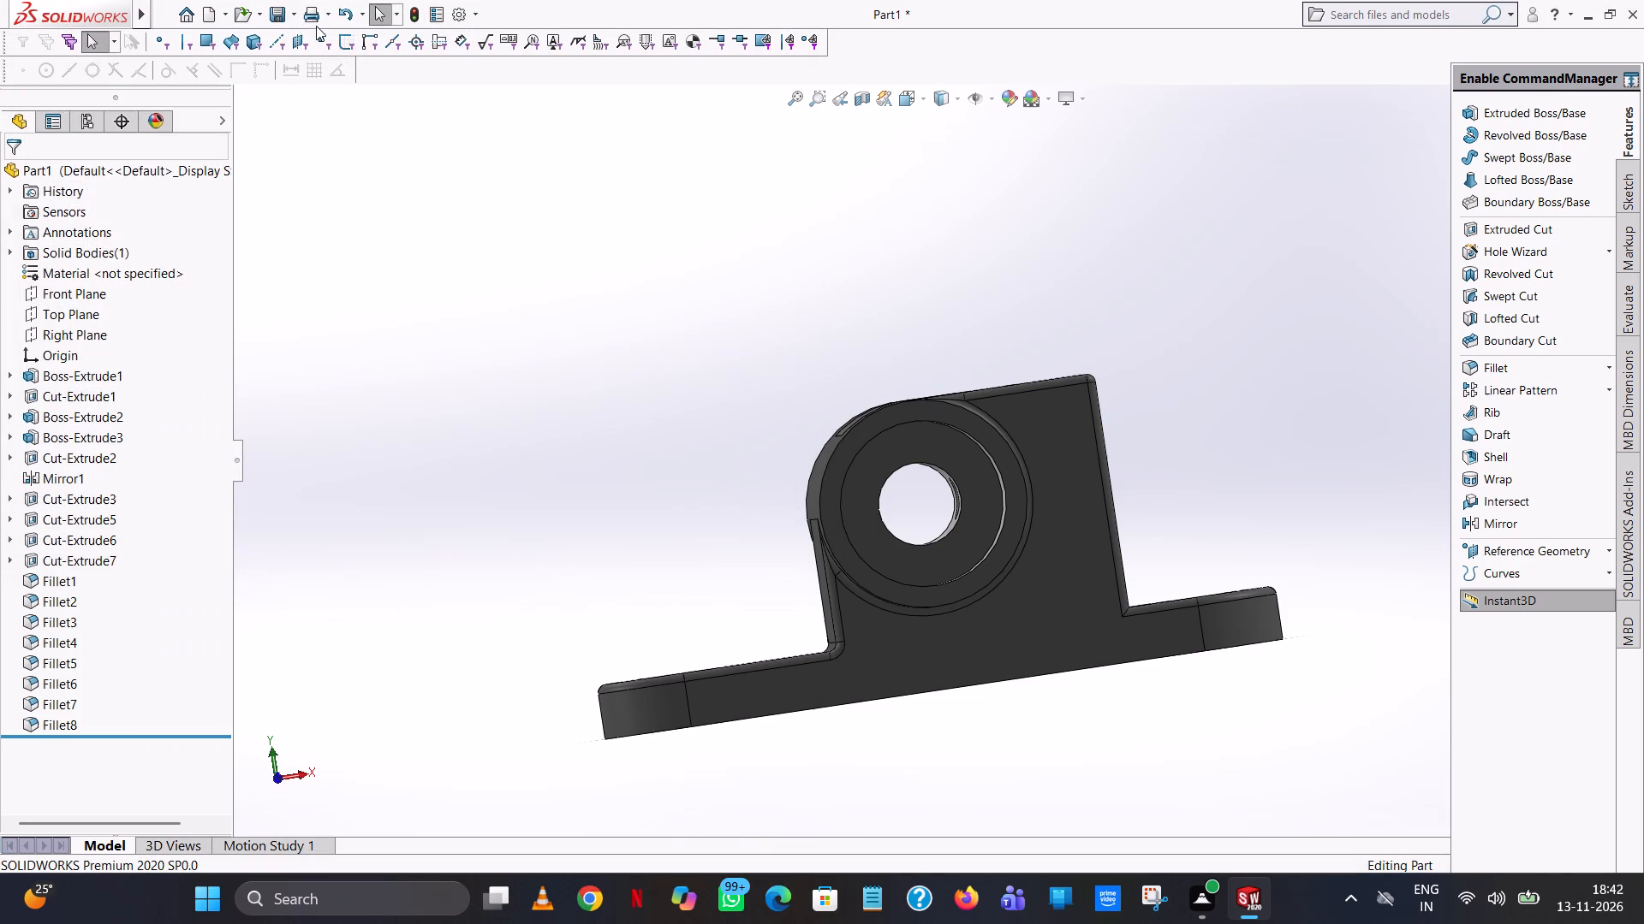
# Save the model as a SOLIDWORKS part named "bearing pedestal" in the design folder of fuji 2nd month.
pyautogui.click(297, 12)
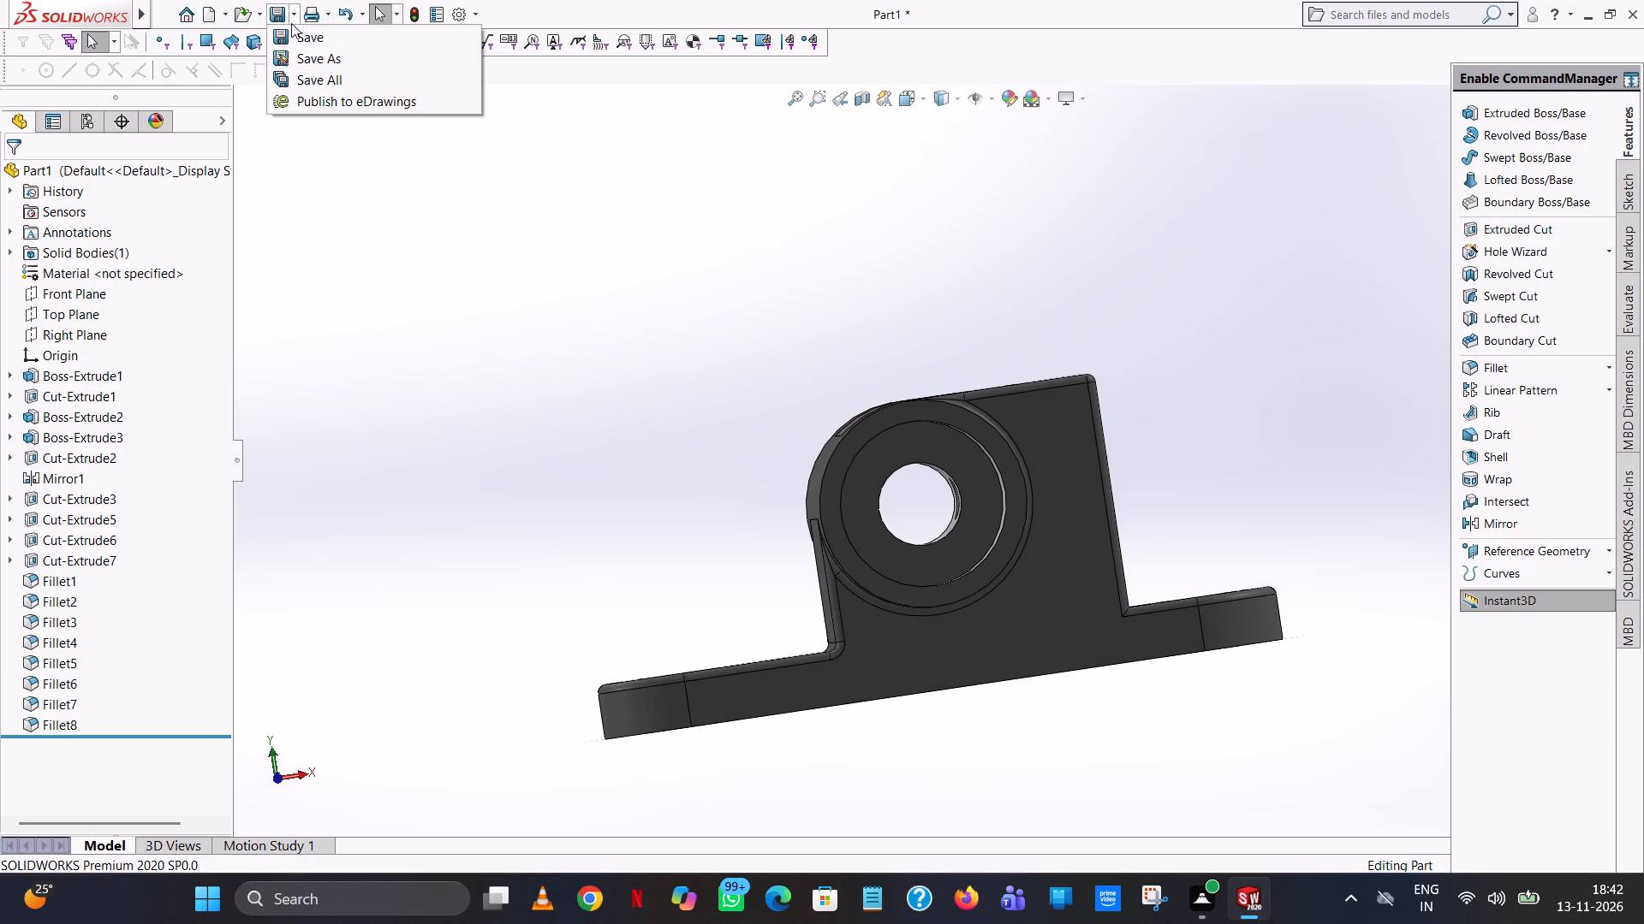
pyautogui.click(295, 58)
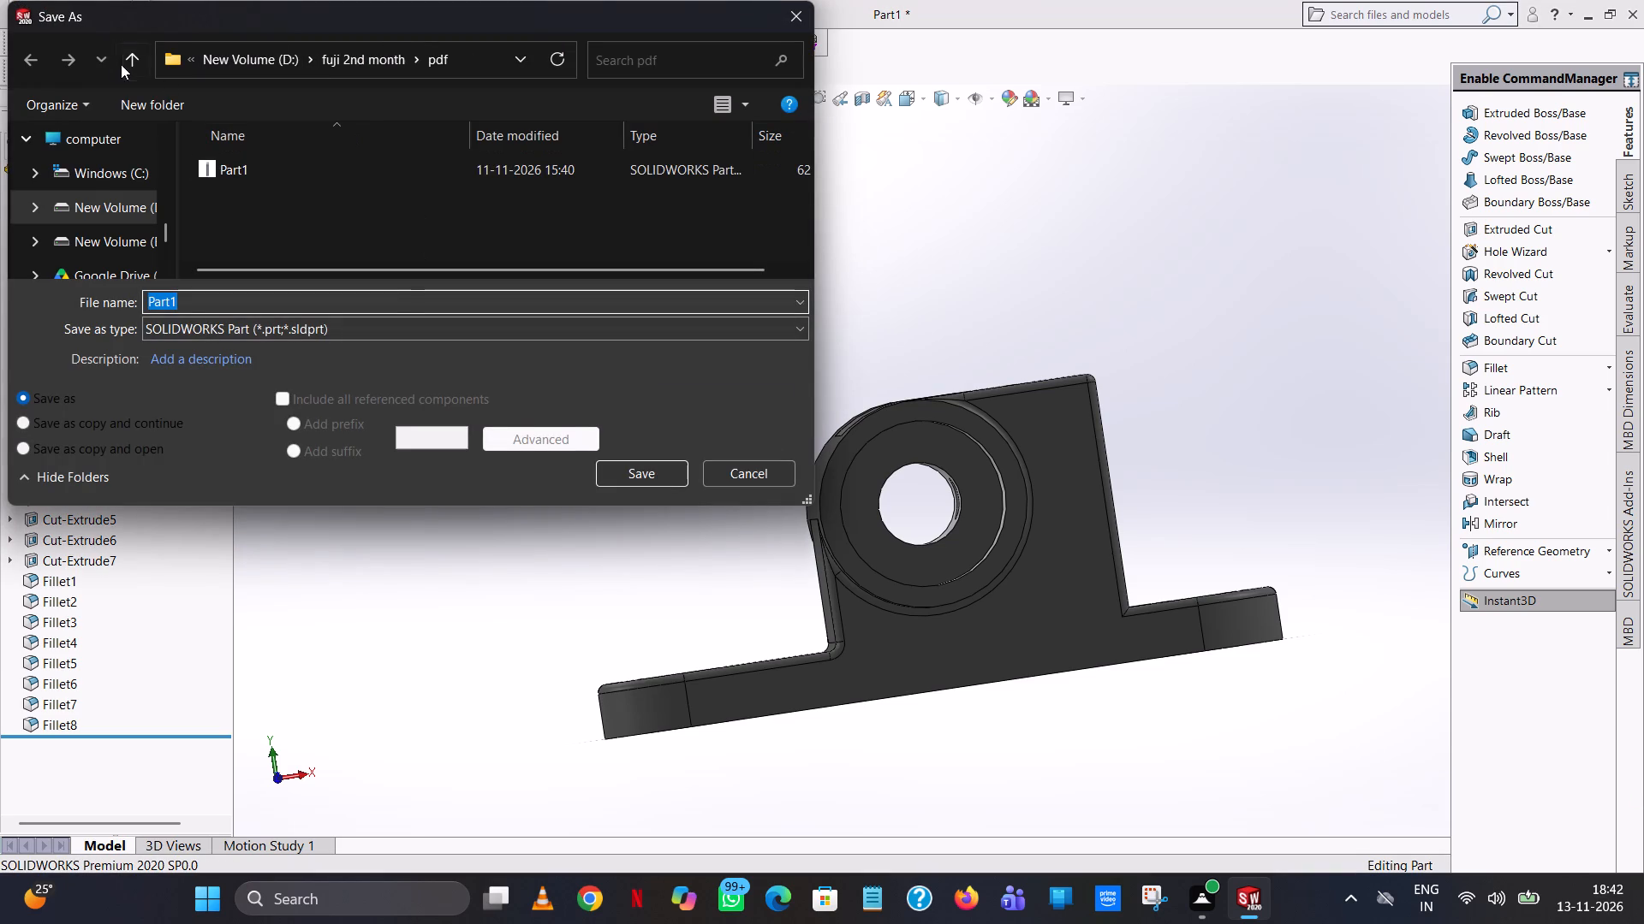
pyautogui.click(122, 63)
pyautogui.doubleClick(260, 198)
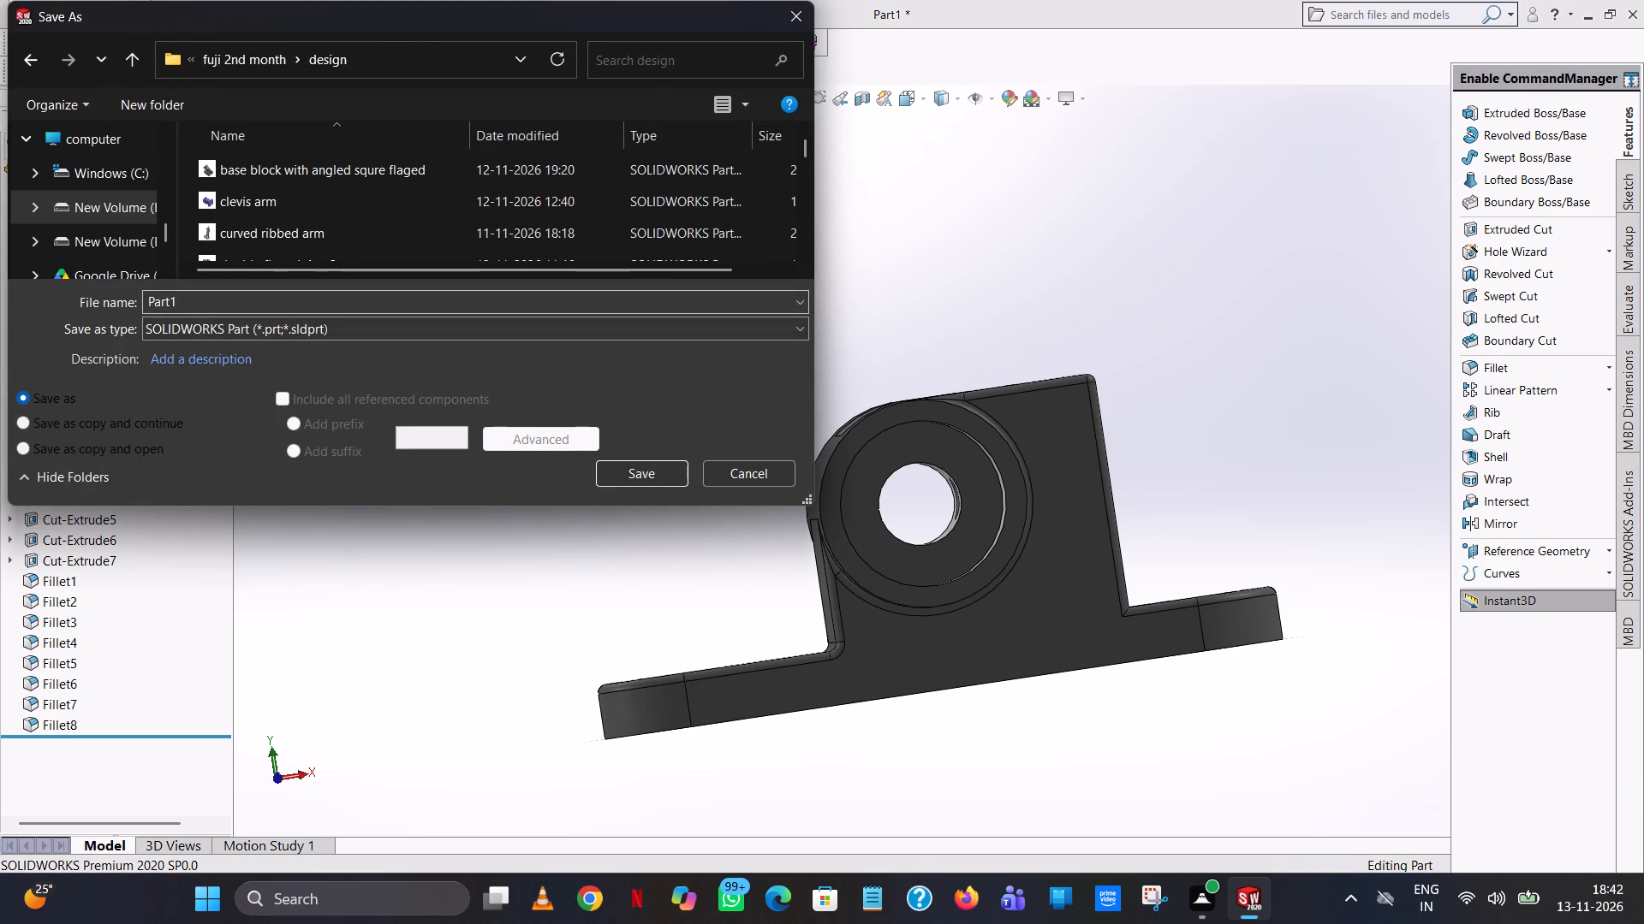
pyautogui.doubleClick(184, 302)
pyautogui.press('BackSpace')
pyautogui.rightClick(183, 302)
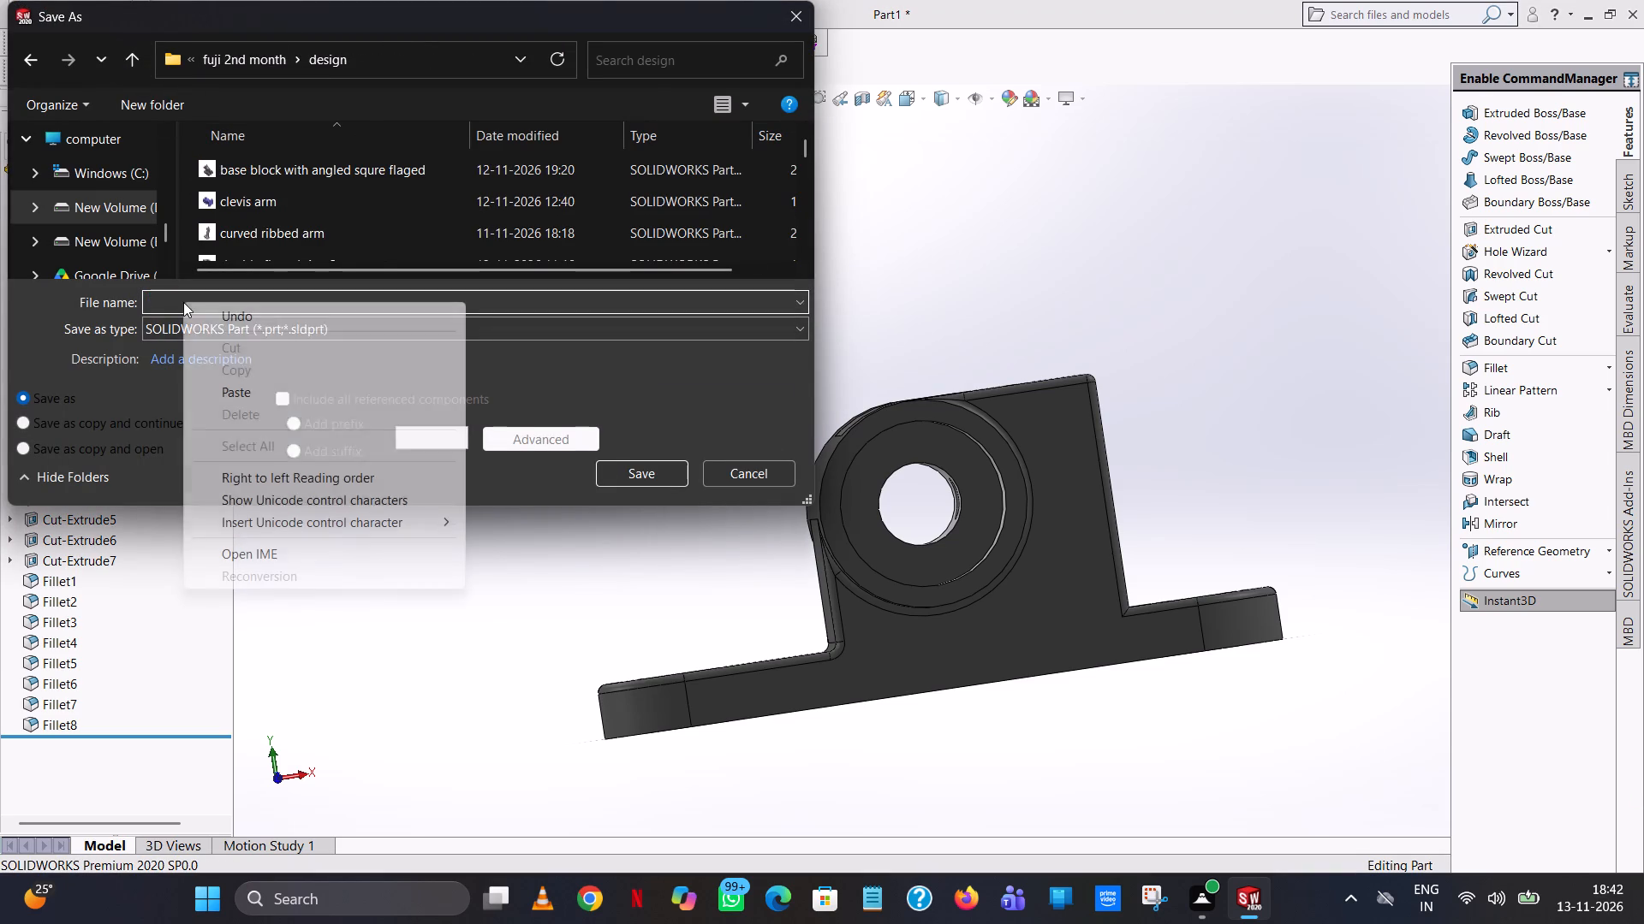
pyautogui.click(259, 393)
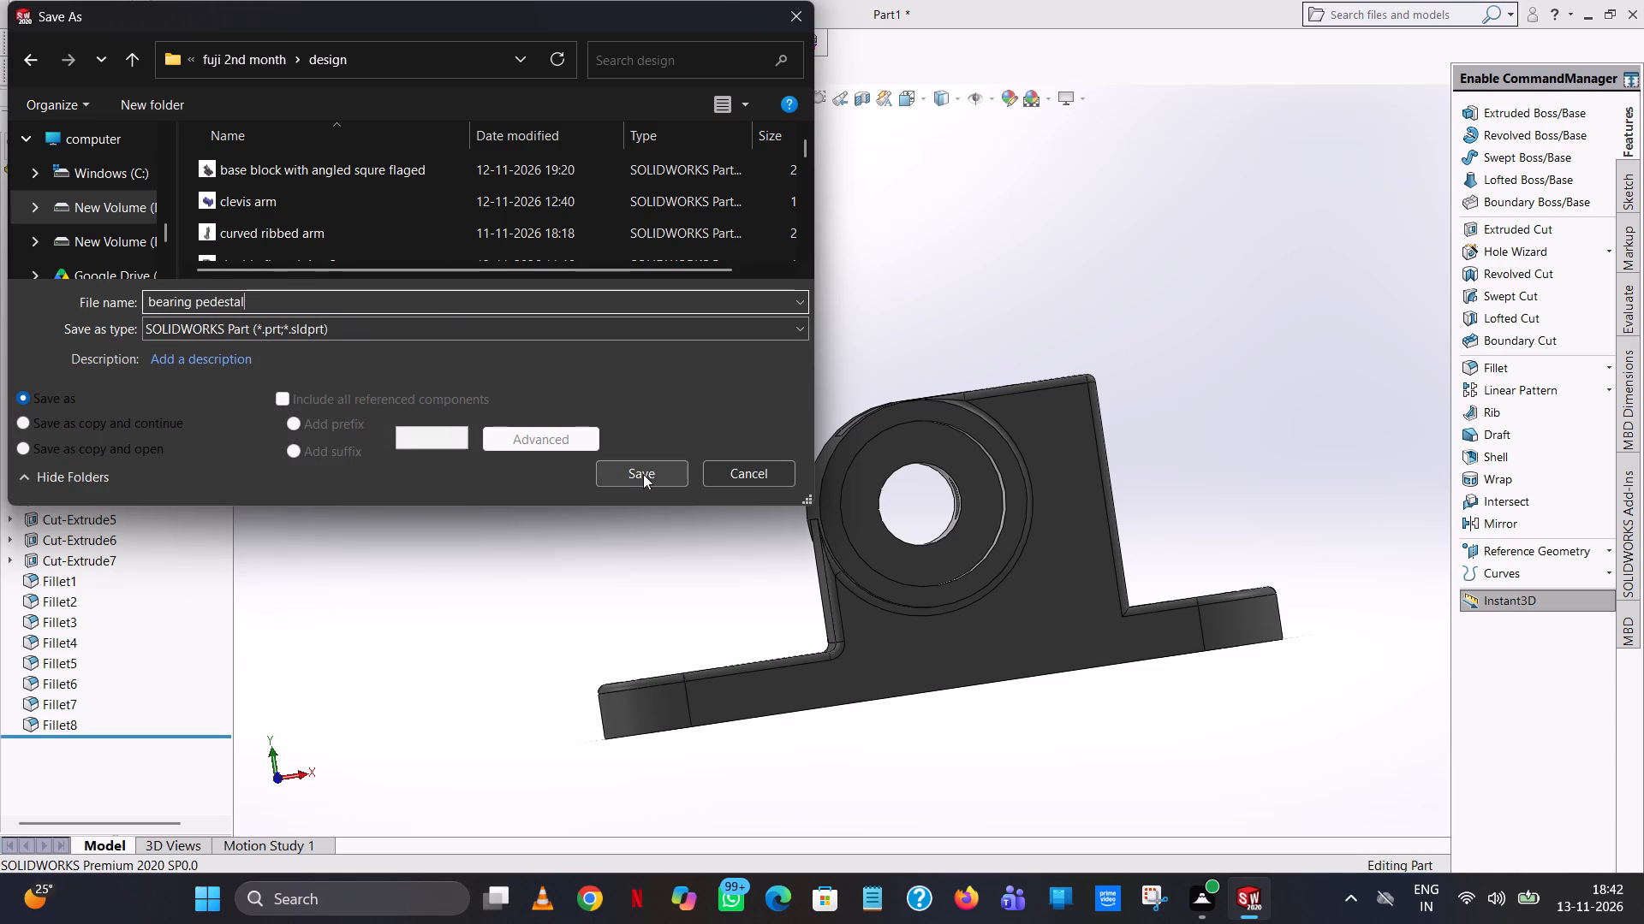
pyautogui.click(643, 474)
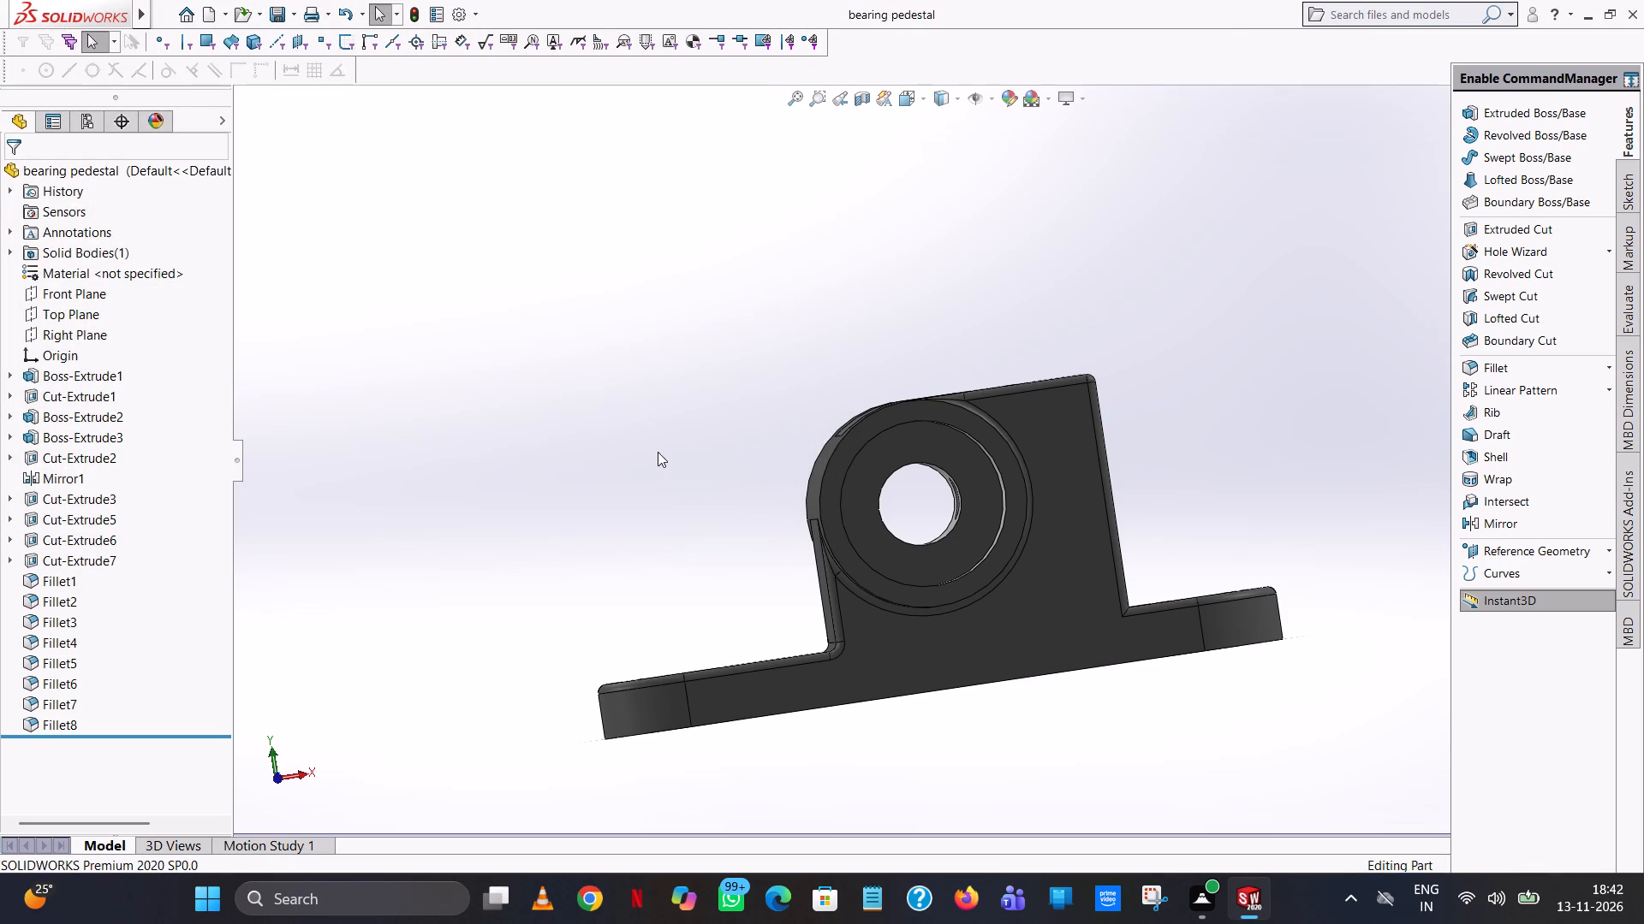